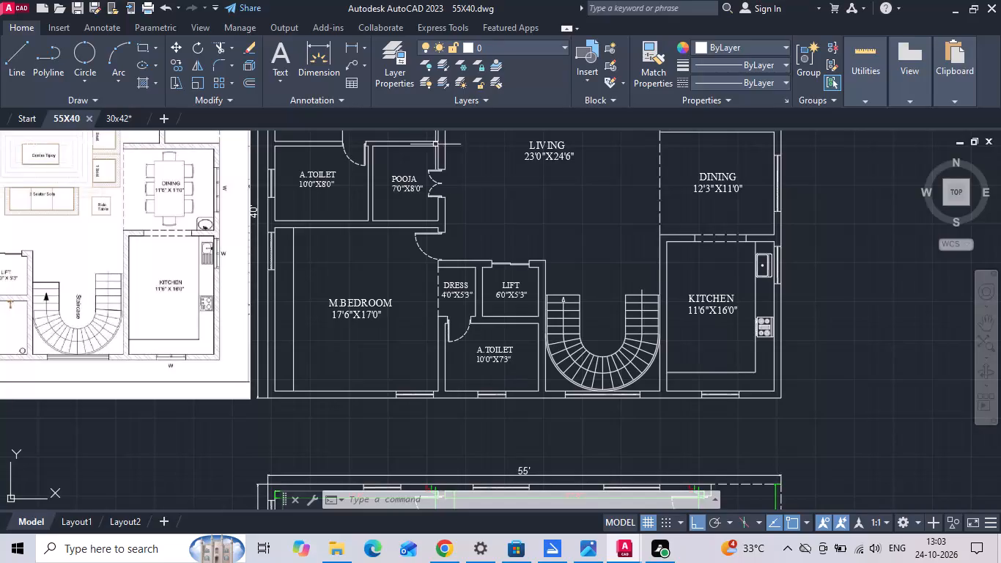
Save the 55X40 drawing.
scroll(535, 326, "down", 1)
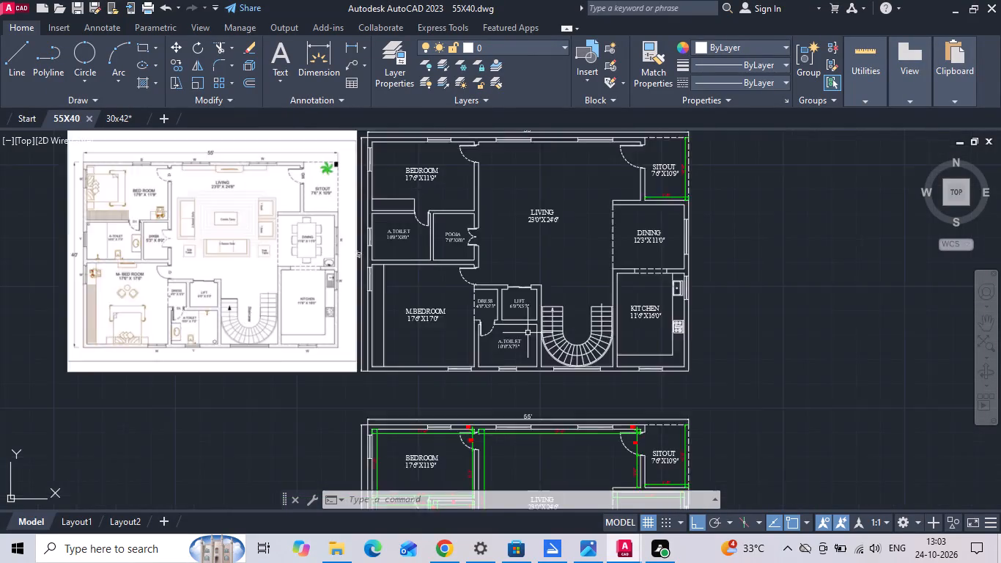
scroll(524, 336, "down", 1)
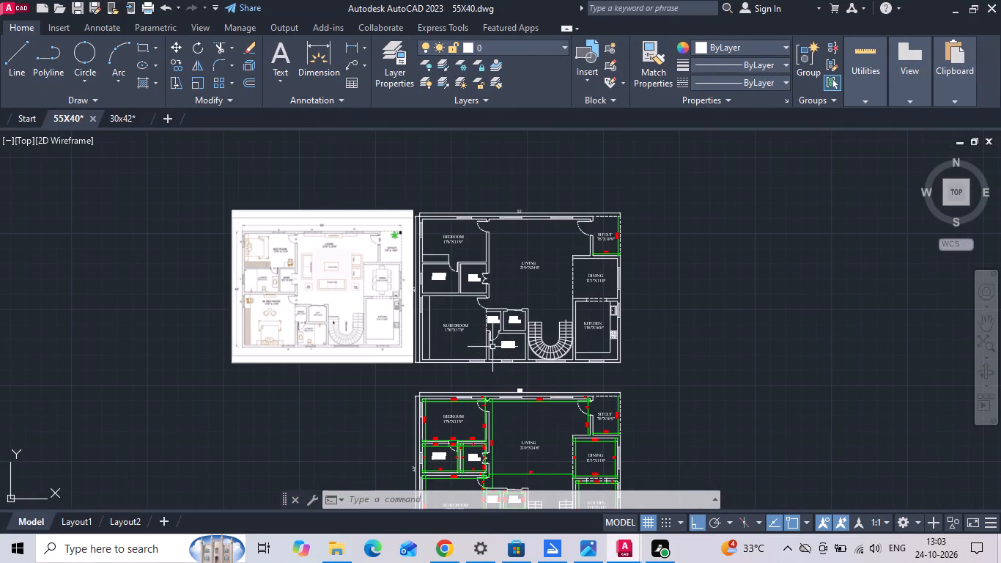
scroll(481, 271, "up", 1)
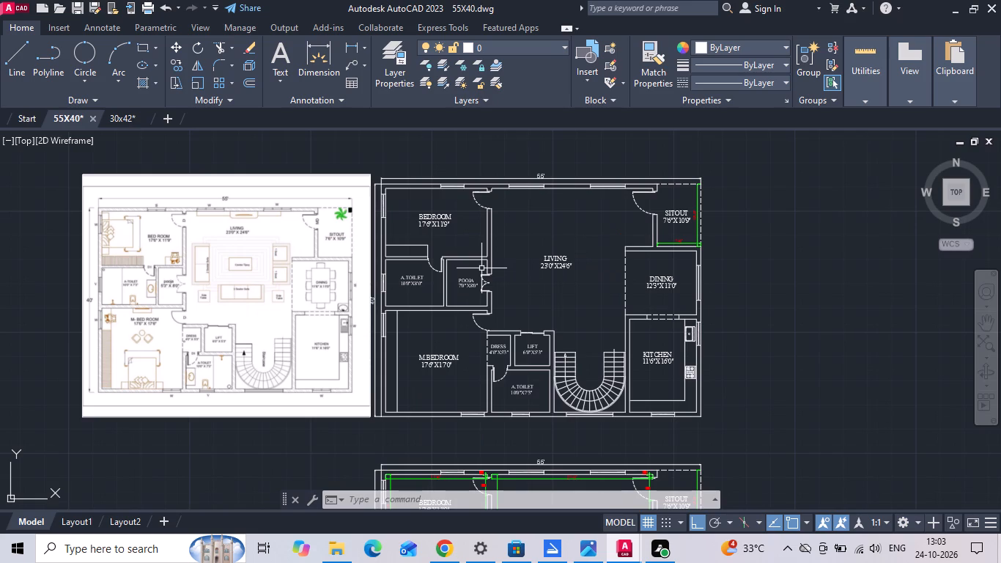
key("ctrl+s")
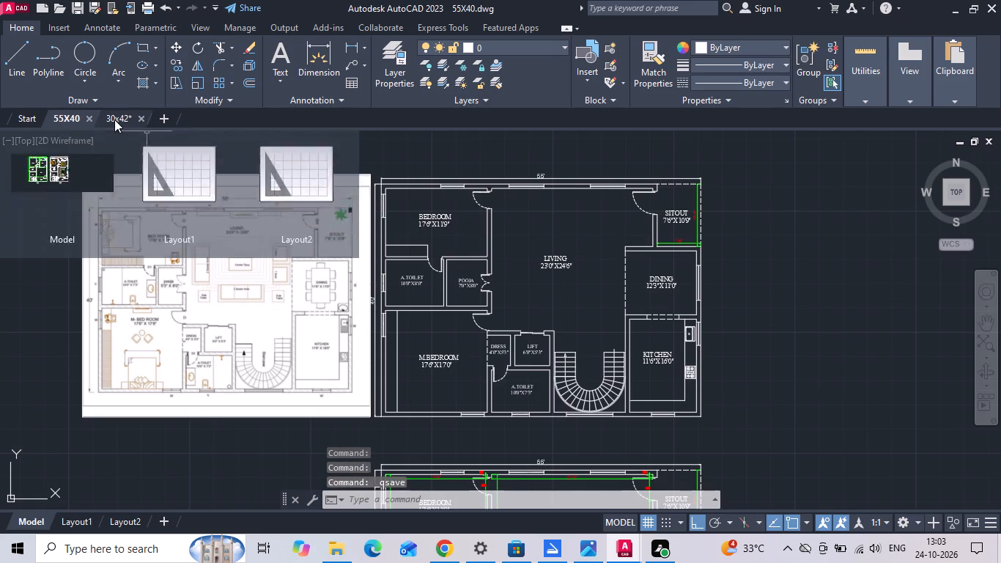
Switch to the 30x42 drawing, check its furnished plan and save the drawing.
left_click(114, 120)
scroll(438, 279, "down", 1)
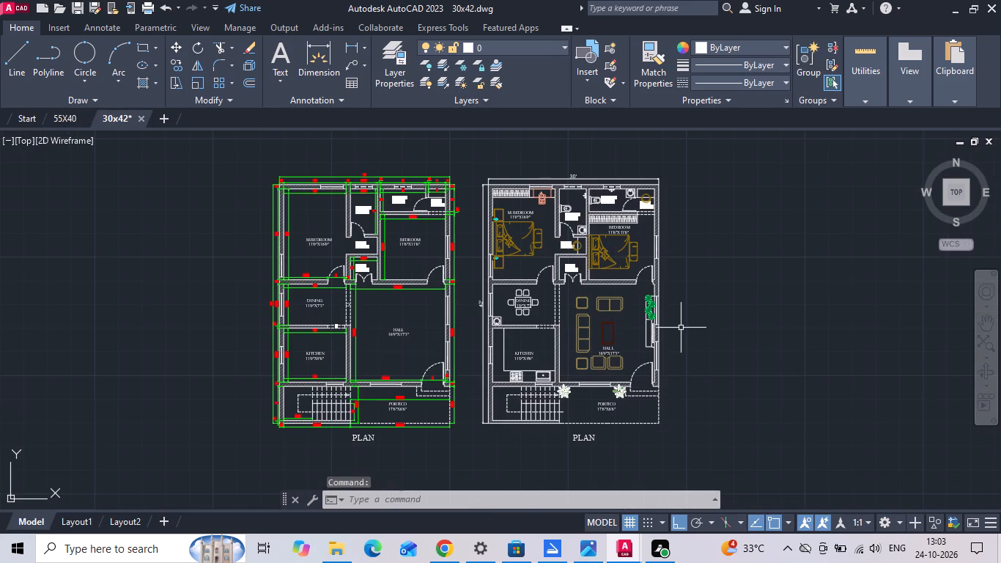
scroll(681, 328, "up", 2)
scroll(613, 296, "up", 2)
scroll(599, 264, "down", 2)
scroll(559, 379, "down", 1)
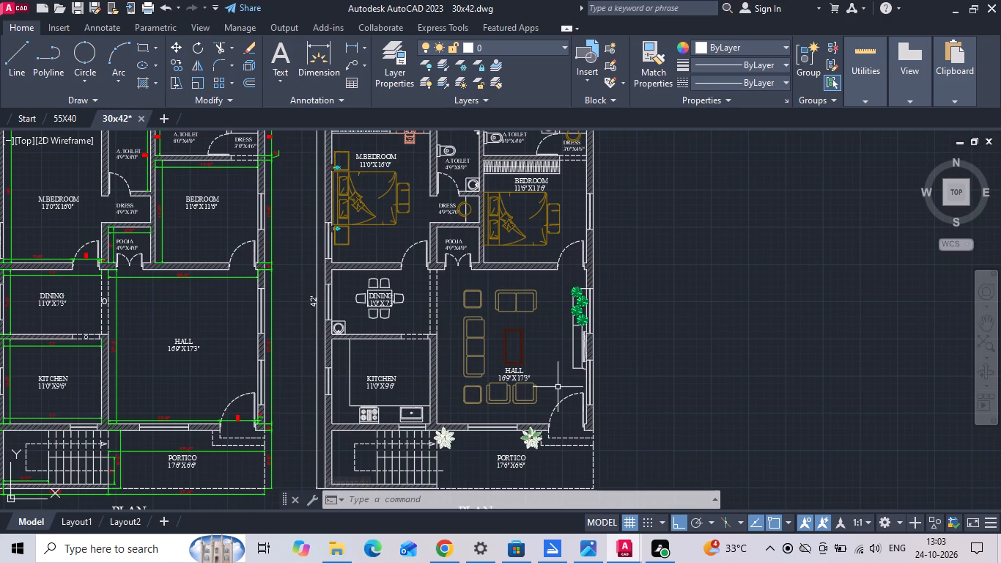
key("ctrl+s")
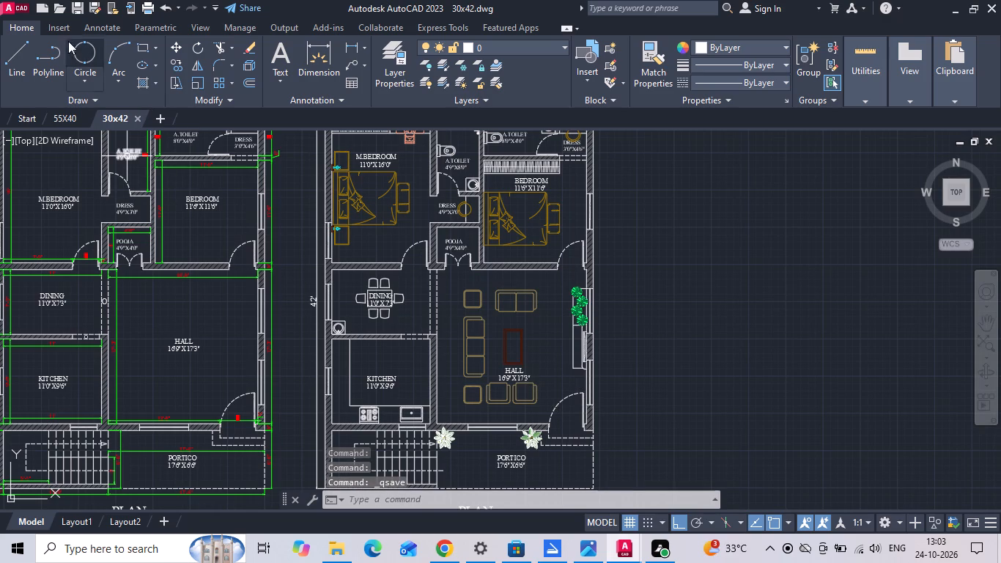
Open the existing 2BHK drawing from the 23102026 folder.
left_click(10, 6)
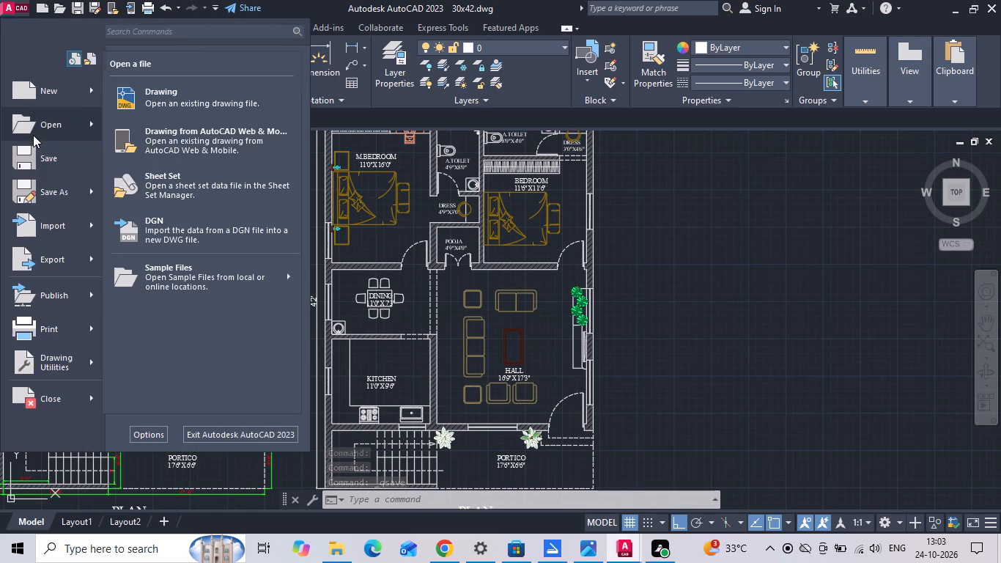
left_click(136, 102)
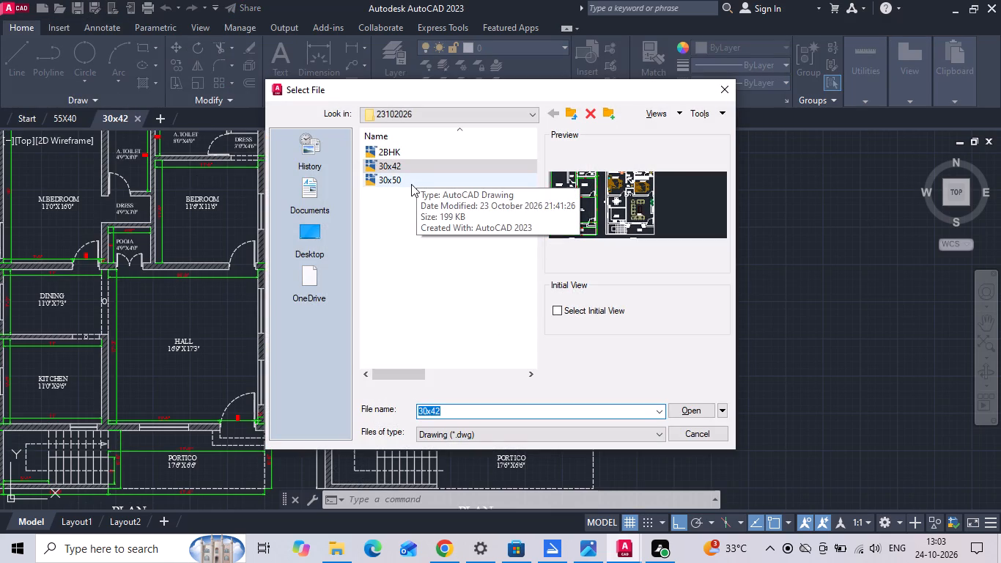
left_click(417, 158)
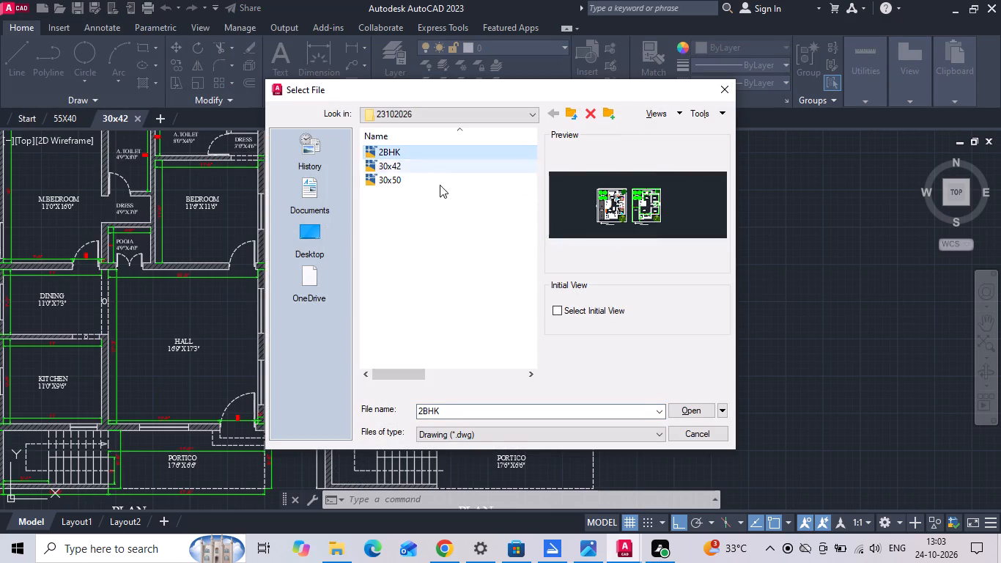
left_click(695, 413)
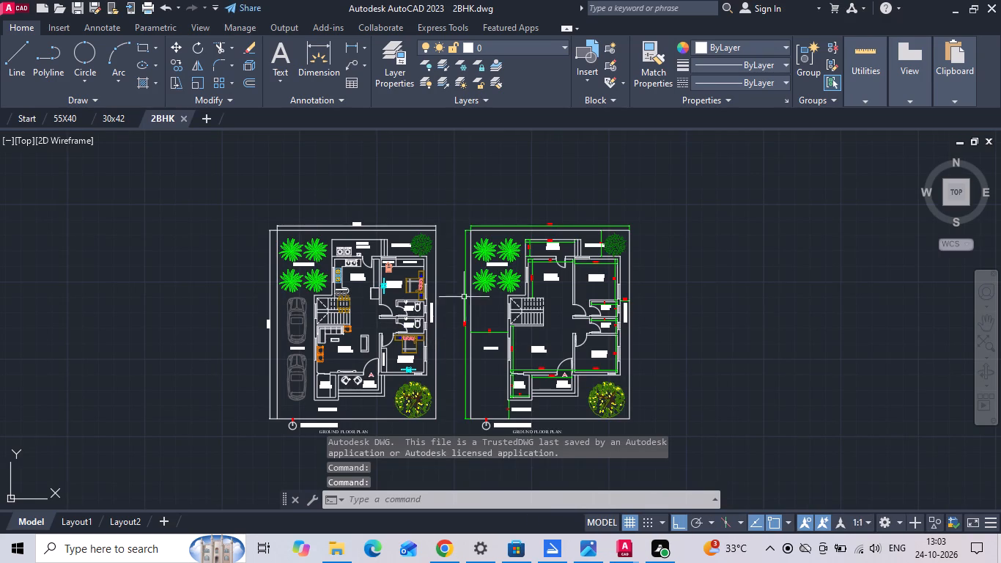
Copy one green palm plant from the 2BHK plan and paste it into the sitout of the 55X40 plan.
left_click(487, 281)
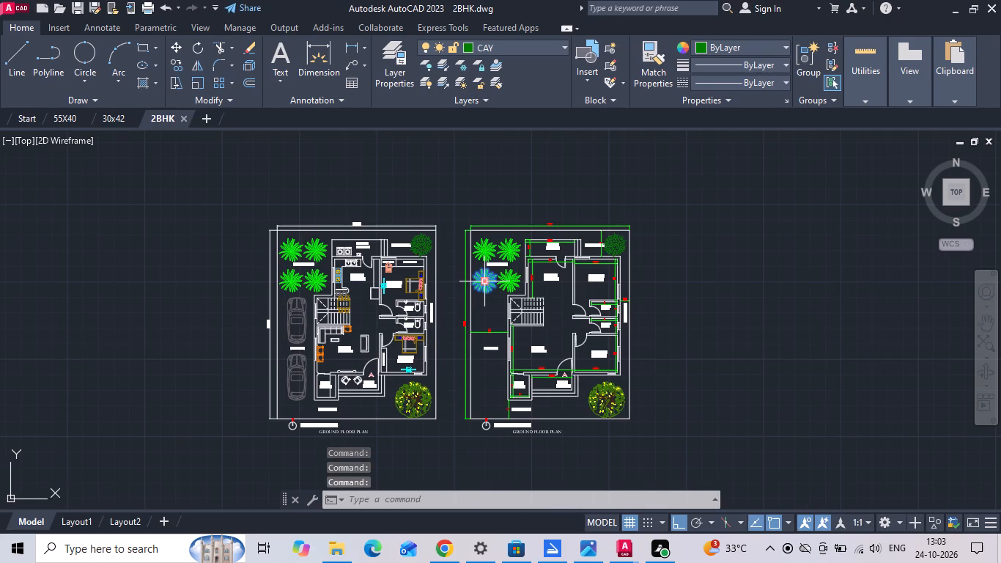
key("ctrl+c")
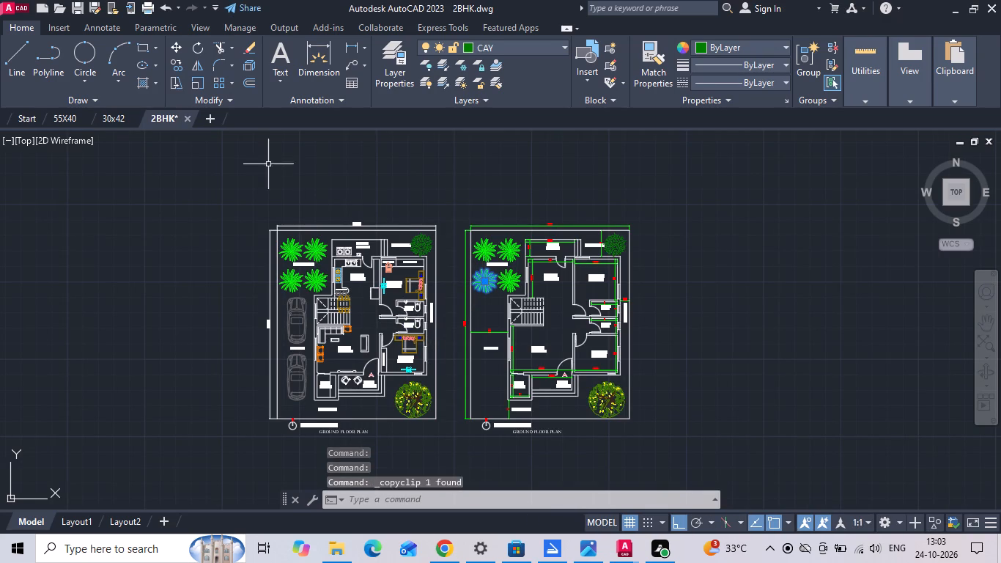
left_click(67, 120)
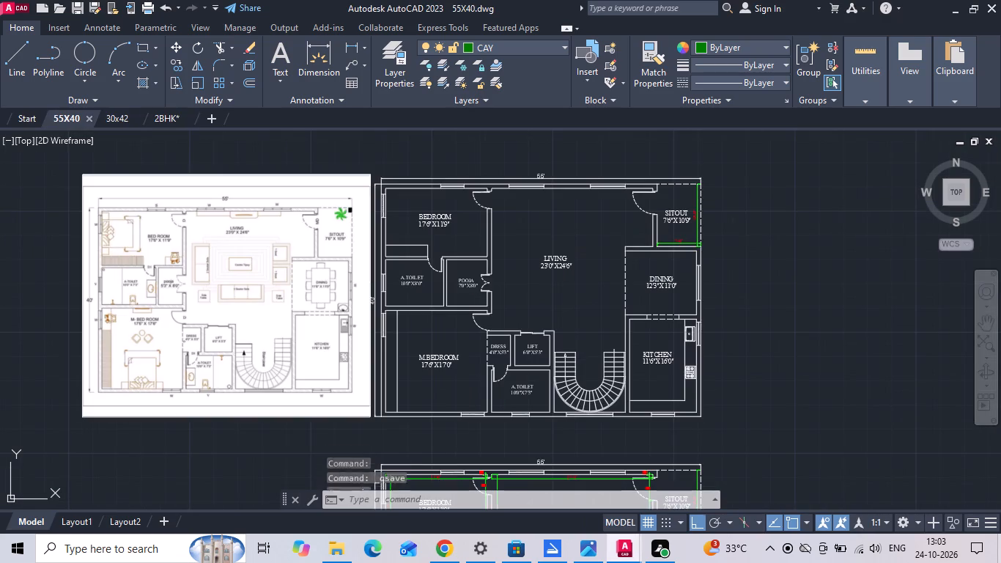
key("ctrl+v")
scroll(736, 158, "up", 2)
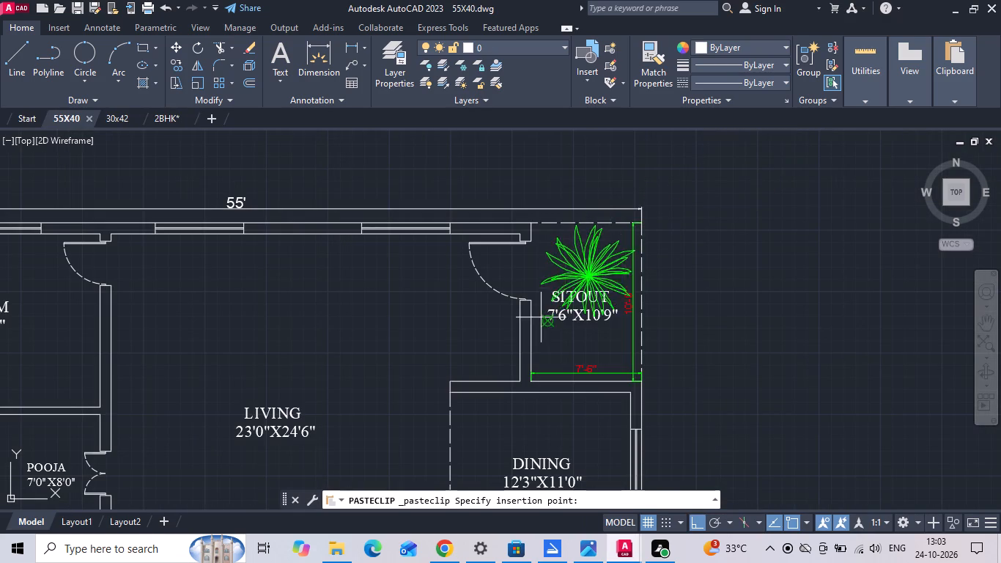
left_click(559, 297)
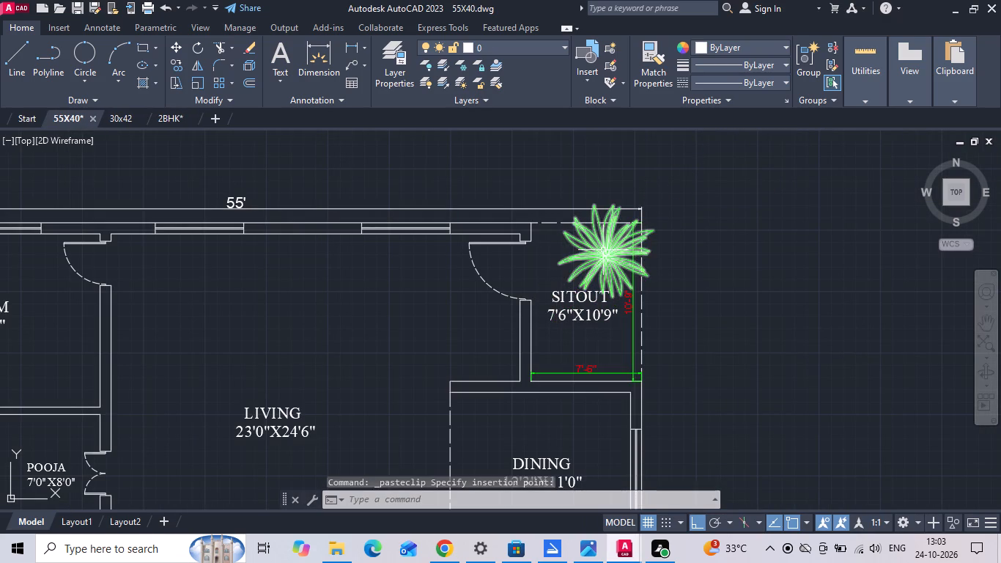
Scale the pasted plant down about its centre so it fits the sitout's outer corner.
left_click(603, 250)
right_click(603, 250)
left_click(622, 293)
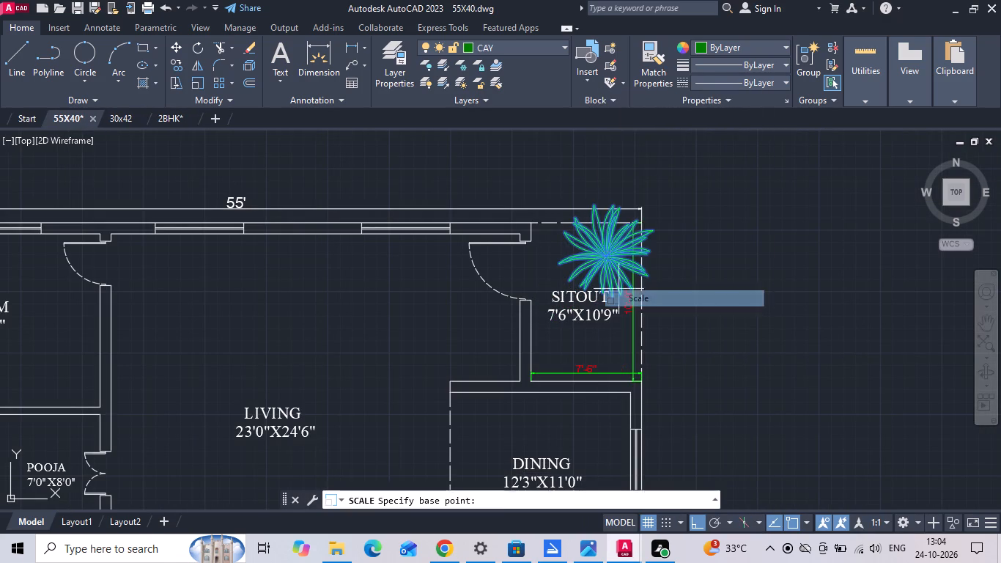
left_click(605, 254)
scroll(625, 256, "up", 2)
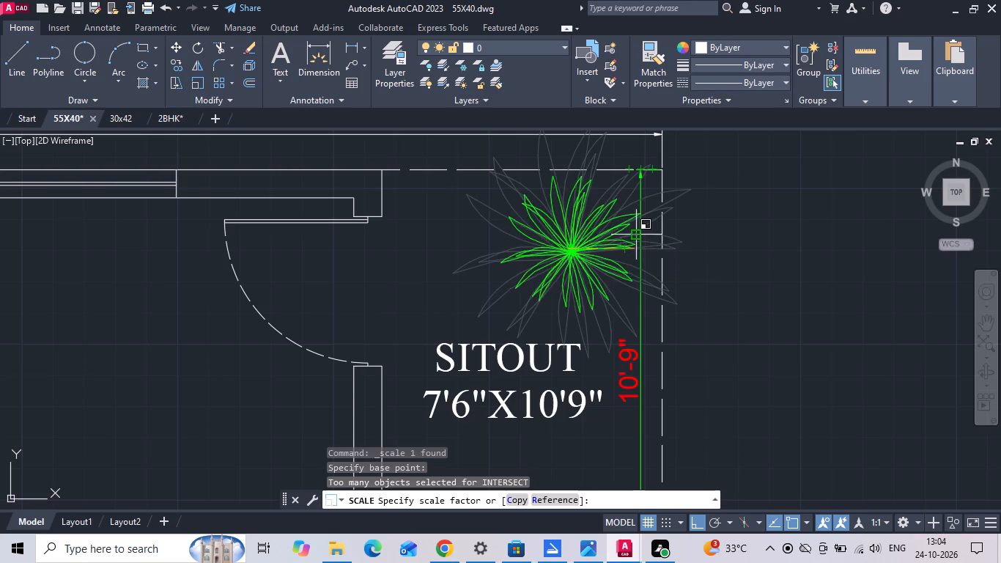
left_click(654, 224)
Copy the hall's complete sofa set, with armchairs, side tables and centre table, from the furnished plan in the 30x42 drawing.
scroll(722, 235, "down", 3)
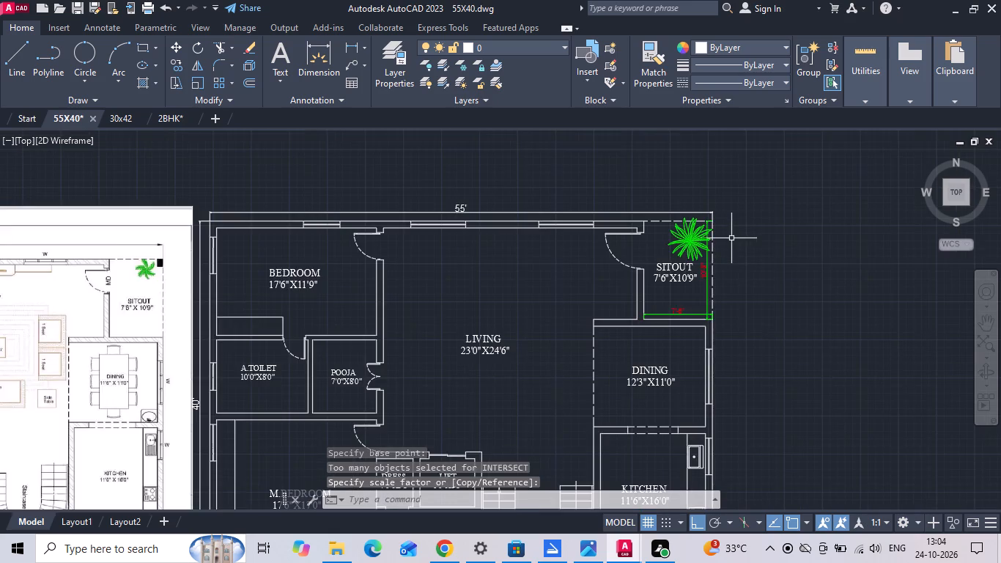
scroll(731, 245, "down", 1)
middle_click_drag(695, 288, 709, 265)
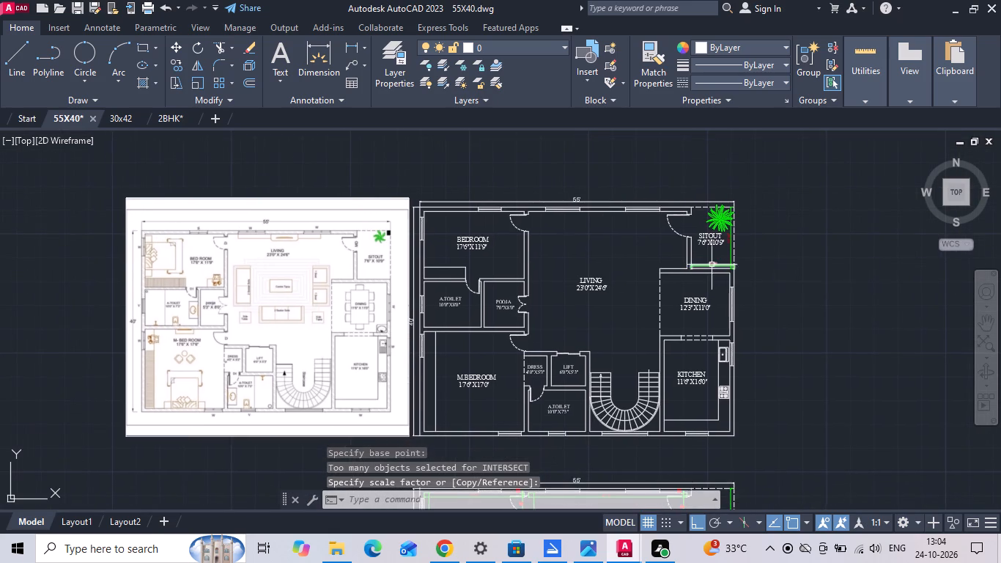
left_click(125, 120)
left_click(539, 282)
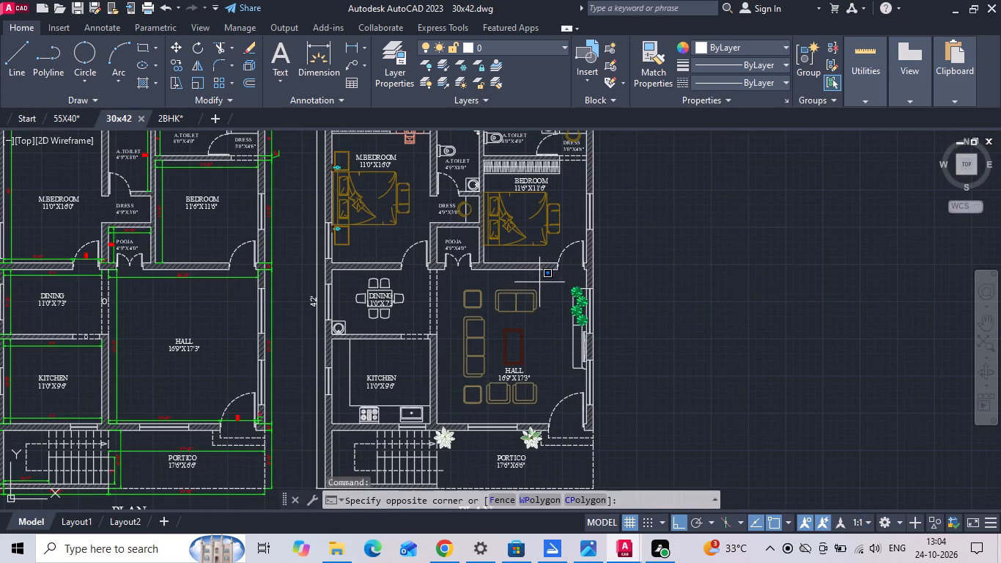
scroll(463, 350, "up", 1)
left_click(432, 372)
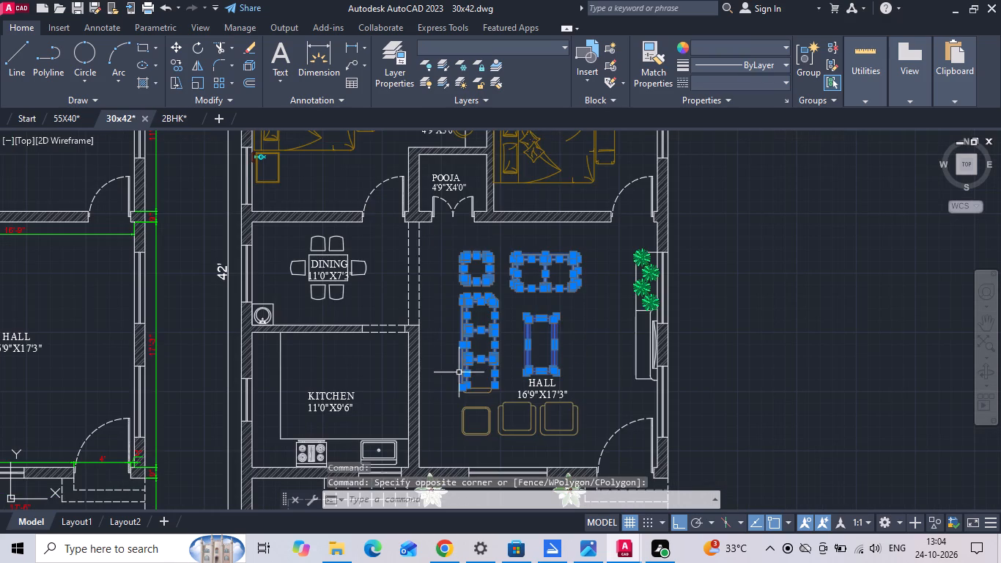
left_click(506, 293)
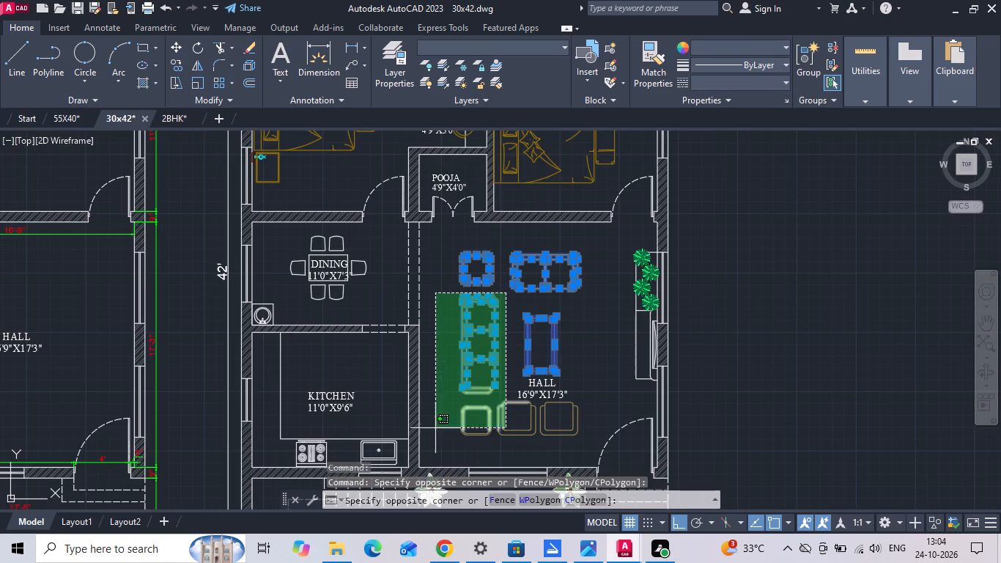
left_click(431, 441)
middle_click_drag(556, 433, 551, 363)
scroll(558, 352, "up", 2)
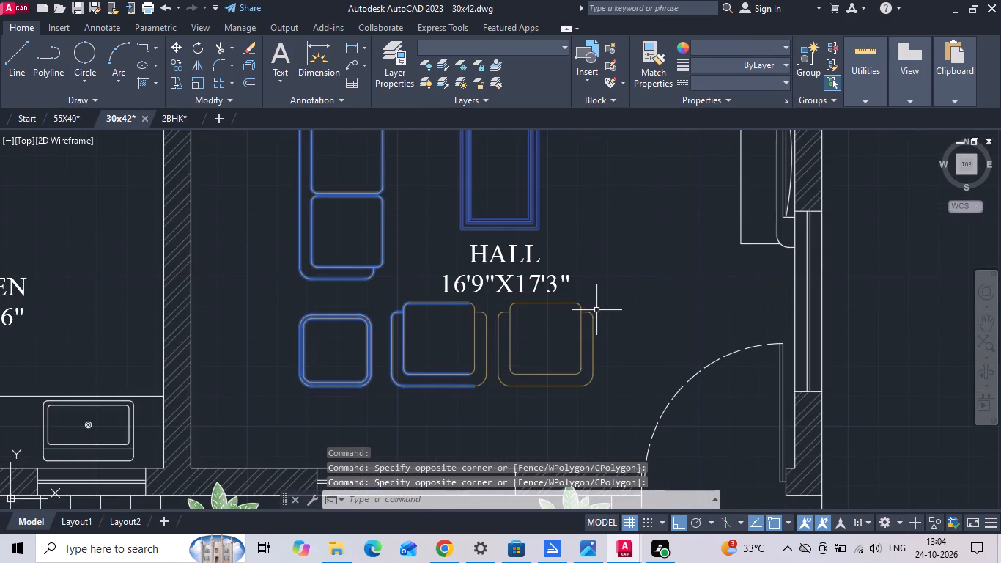
left_click(597, 302)
left_click(392, 413)
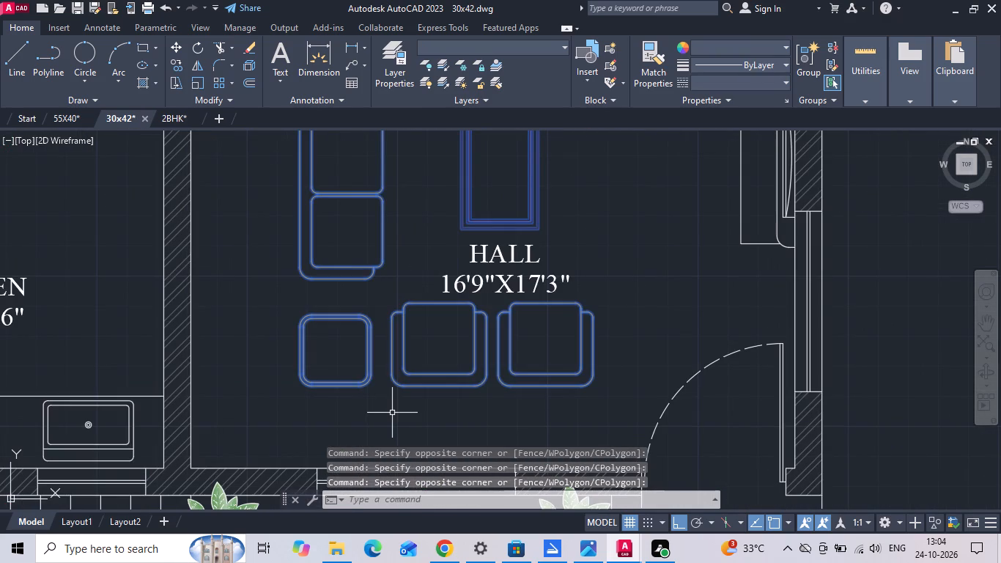
key("ctrl+c")
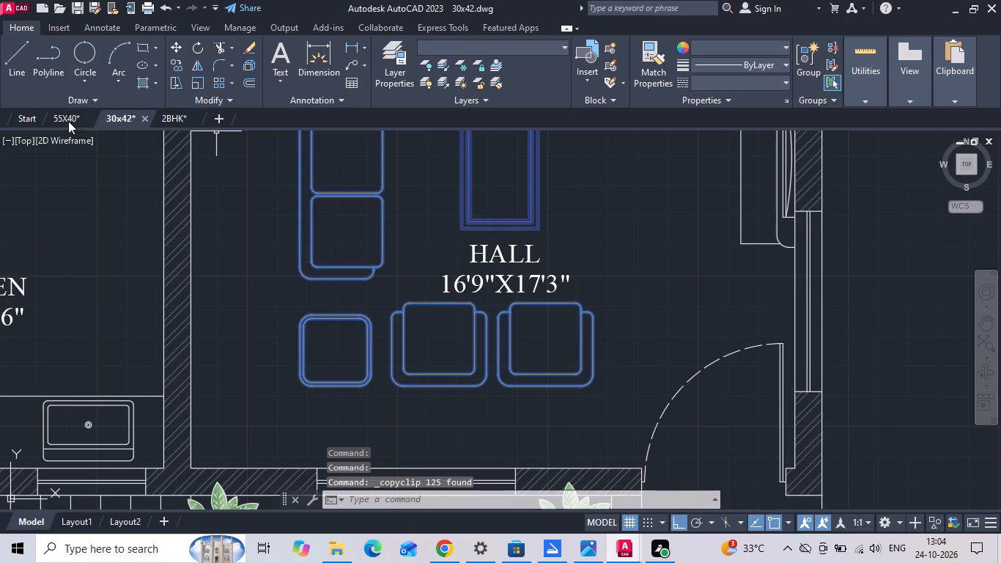
Paste the copied hall furniture into the 55X40 drawing, in the empty space east of the upper plan.
left_click(66, 120)
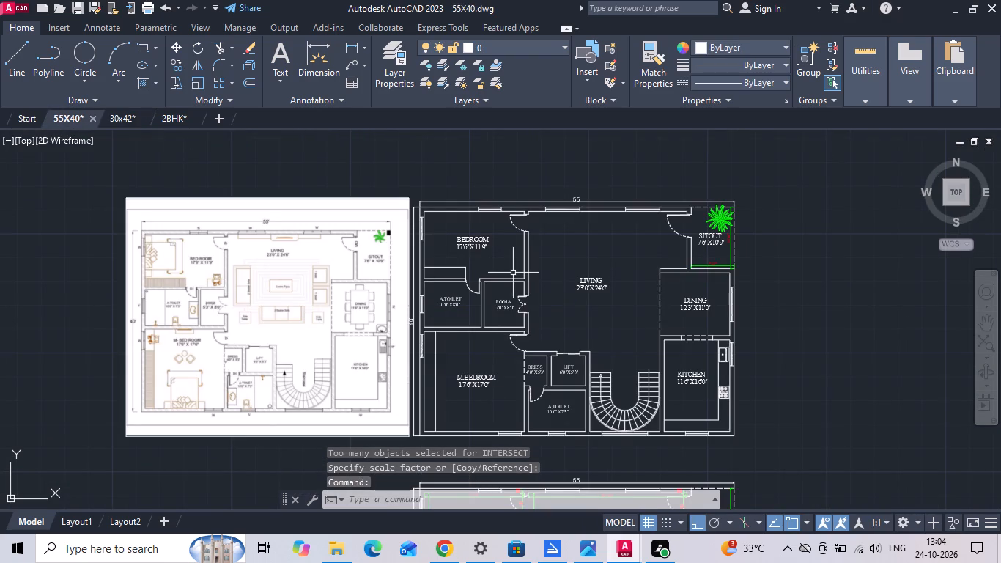
key("ctrl+v")
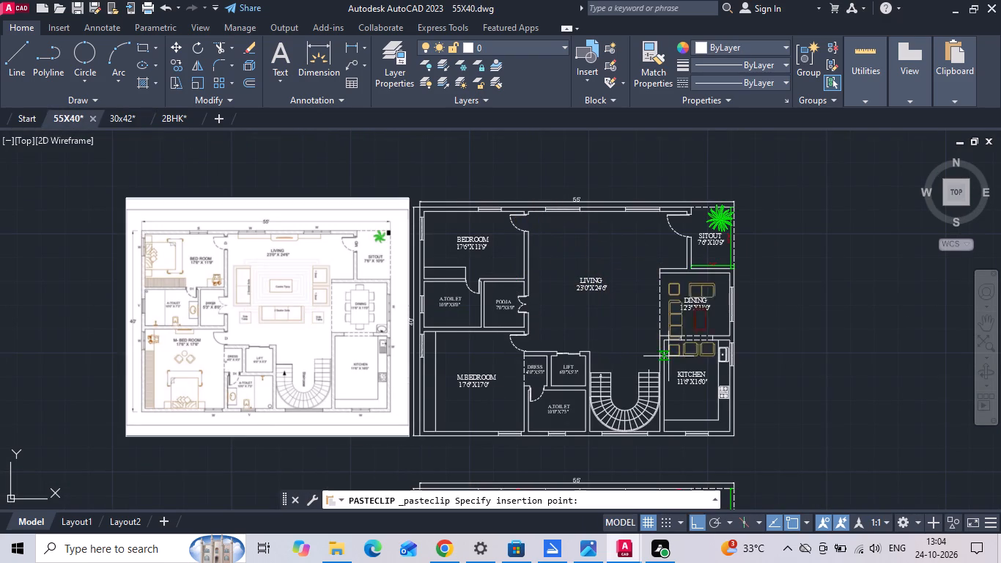
middle_click_drag(759, 350, 584, 338)
left_click(707, 336)
Rotate the whole pasted furniture set by 90 degrees.
left_click_drag(689, 239, 703, 298)
left_click(777, 353)
right_click(722, 202)
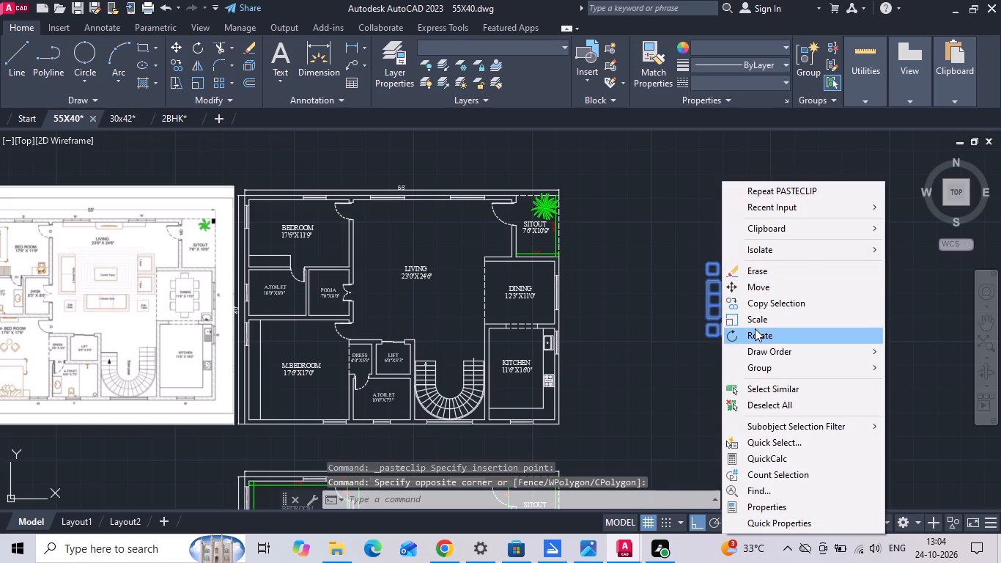
left_click(755, 328)
left_click(737, 233)
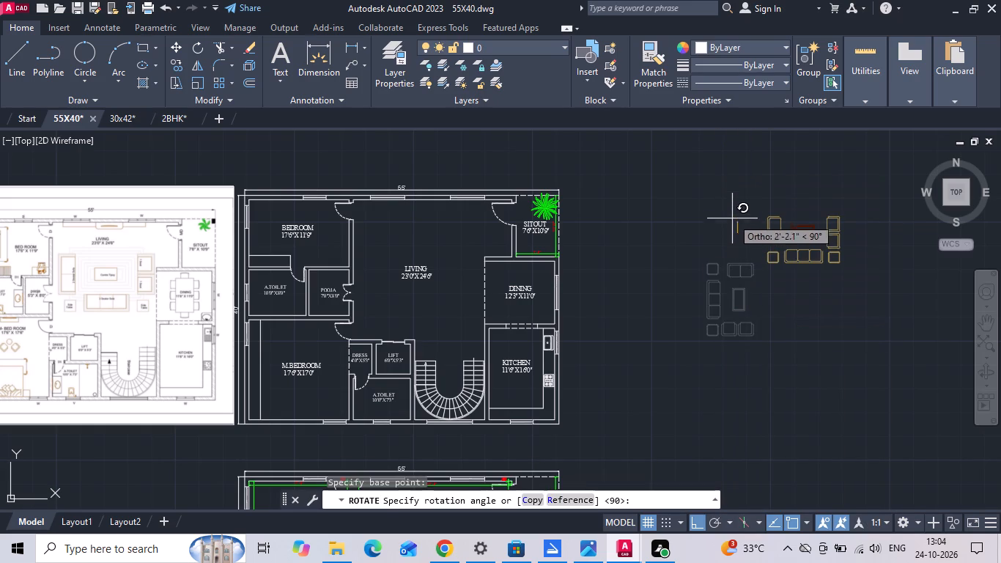
left_click(734, 191)
Define the pasted two-seater sofa as block S1, with its base point at the midpoint of the sofa's back edge.
middle_click_drag(777, 257, 854, 308)
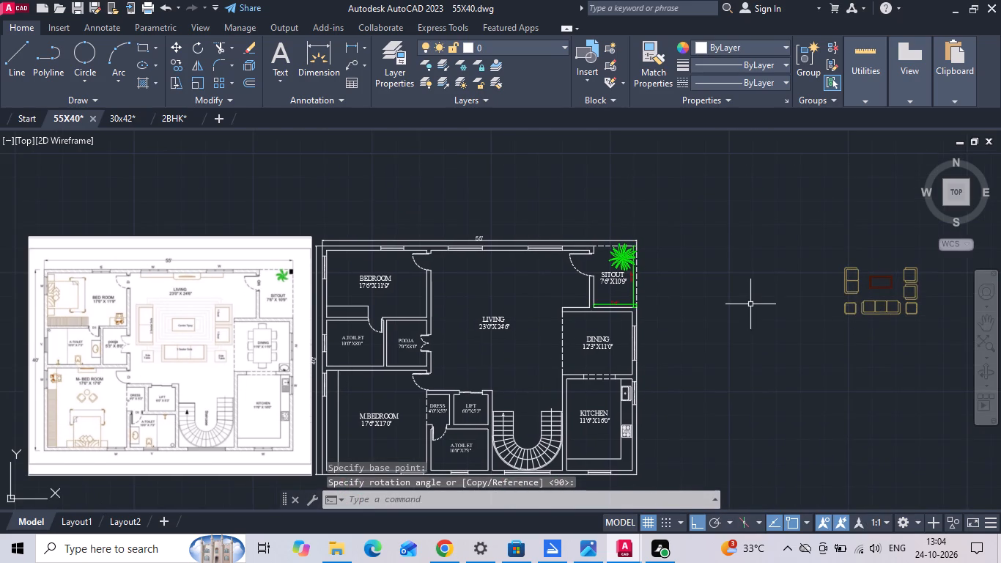
scroll(749, 304, "down", 1)
left_click_drag(761, 265, 799, 301)
key("Escape")
scroll(865, 292, "up", 1)
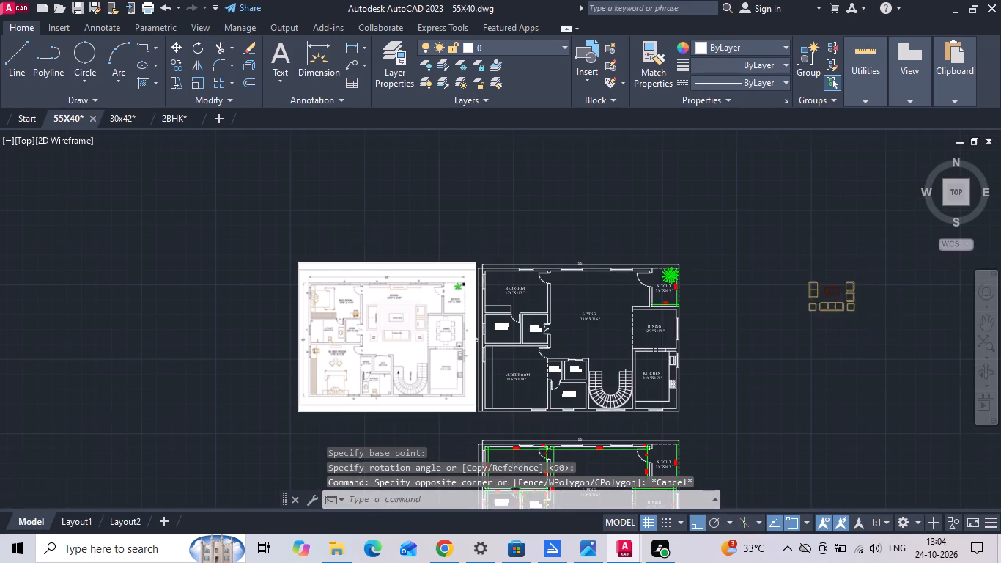
scroll(865, 292, "up", 4)
type("B")
key("space")
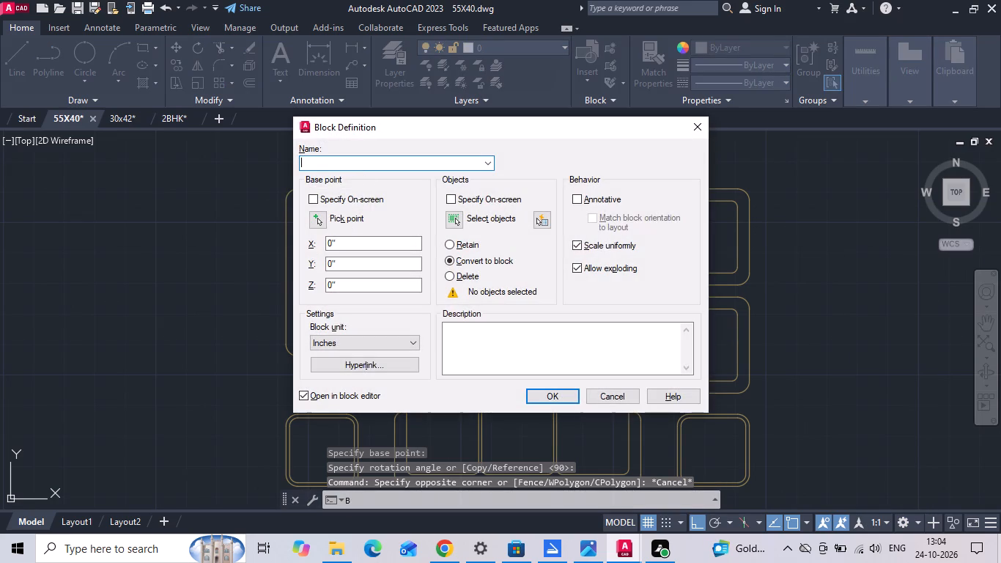
type("S1")
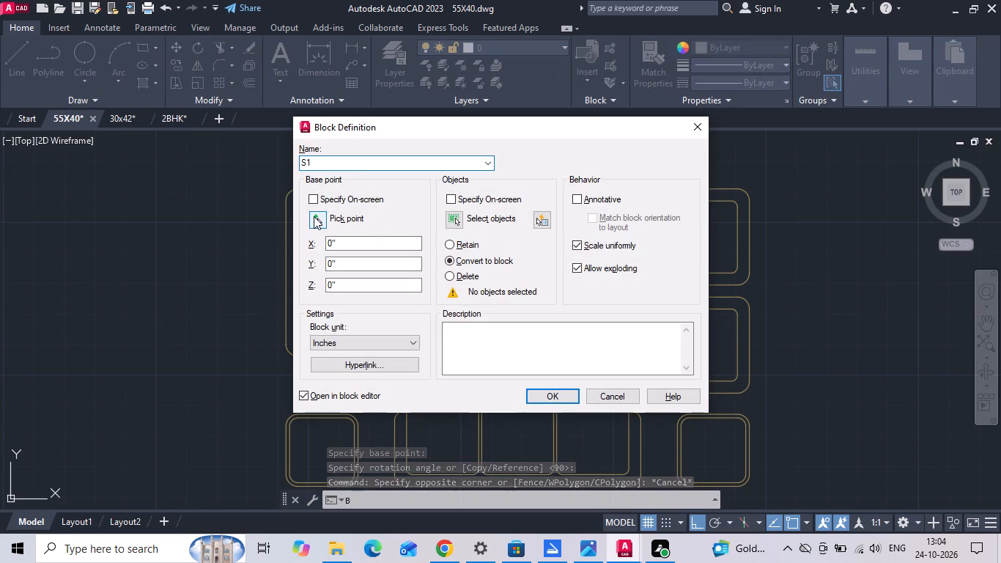
left_click(314, 216)
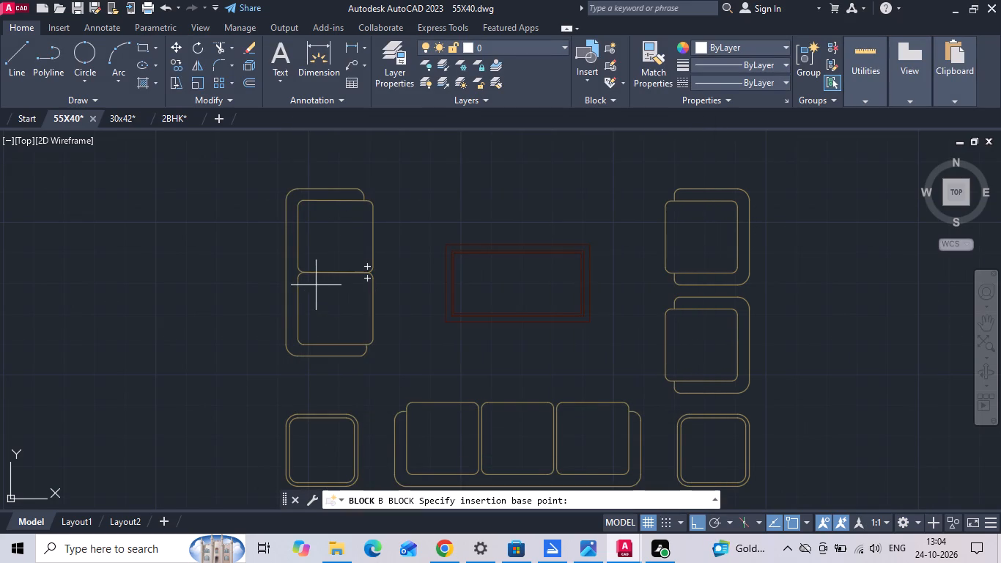
left_click(286, 273)
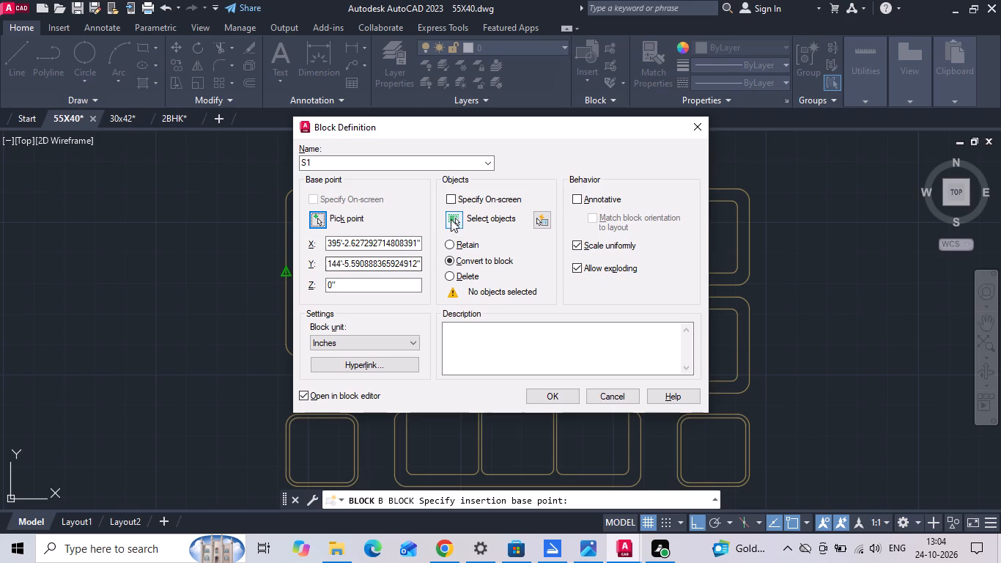
left_click(450, 218)
left_click_drag(259, 169, 280, 221)
left_click(396, 376)
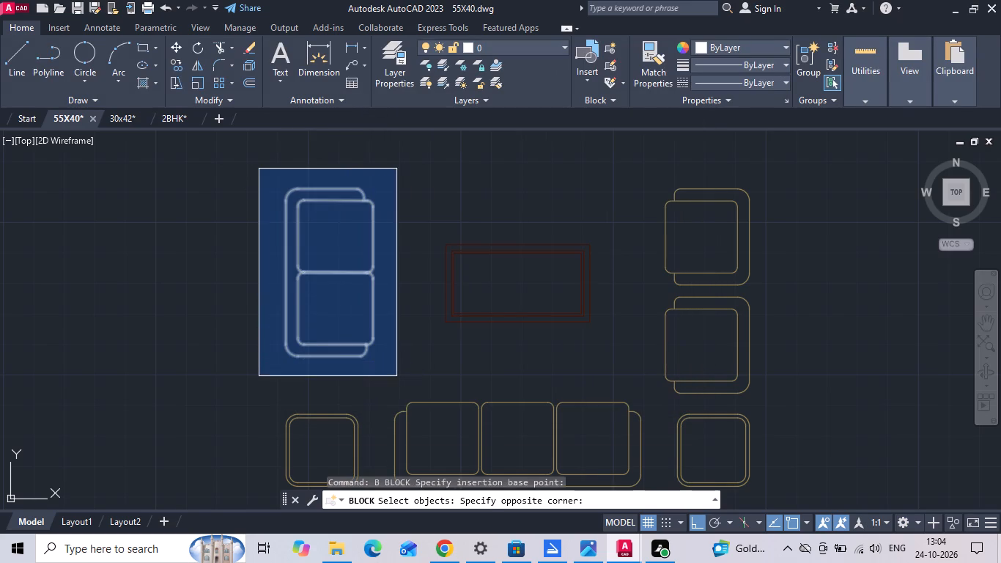
key("space")
left_click(542, 392)
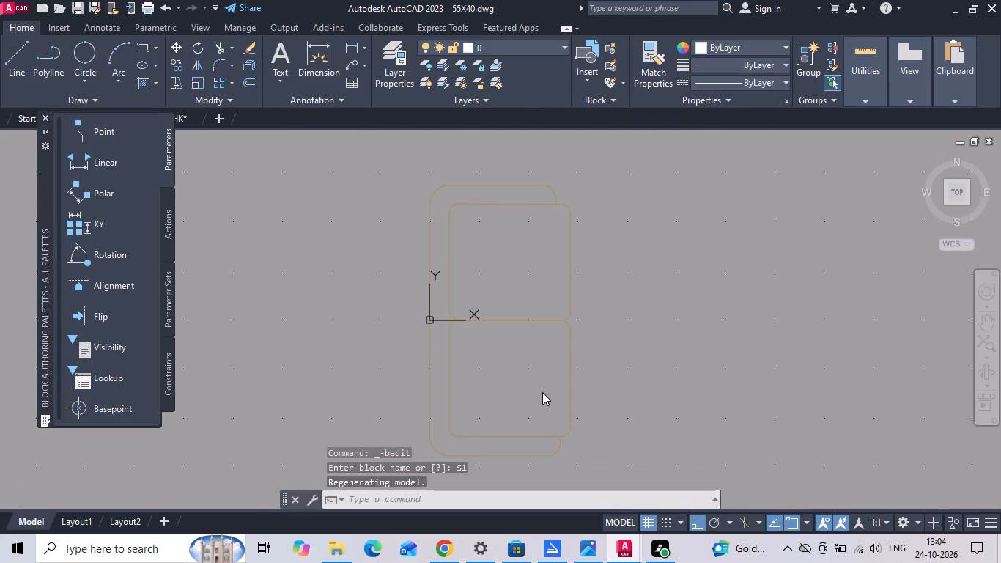
key("ctrl+z")
Define the three-seater sofa as block S2, uniformly scalable, with its base point at the middle of its back edge.
middle_click_drag(518, 357, 520, 271)
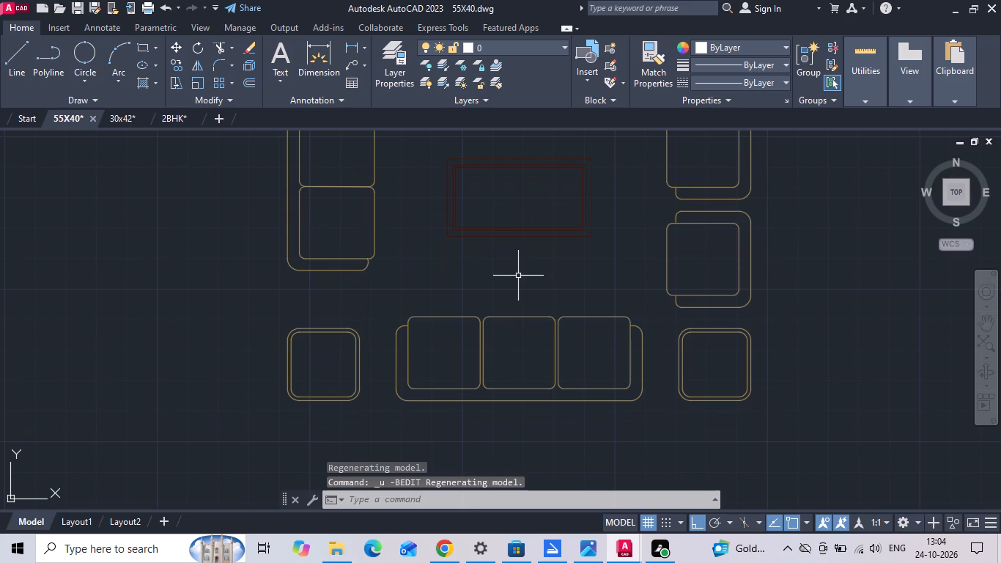
type("B")
key("space")
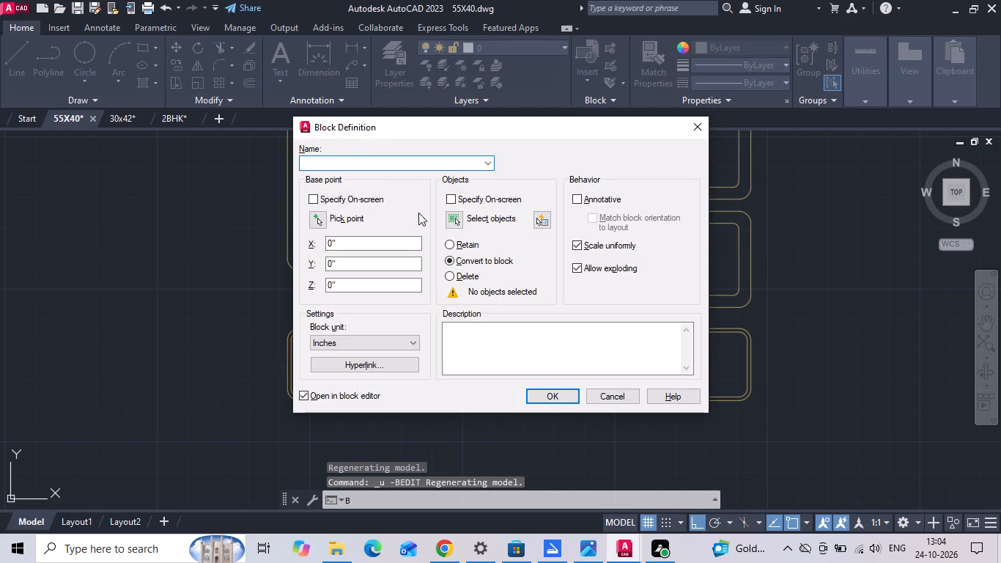
left_click(317, 218)
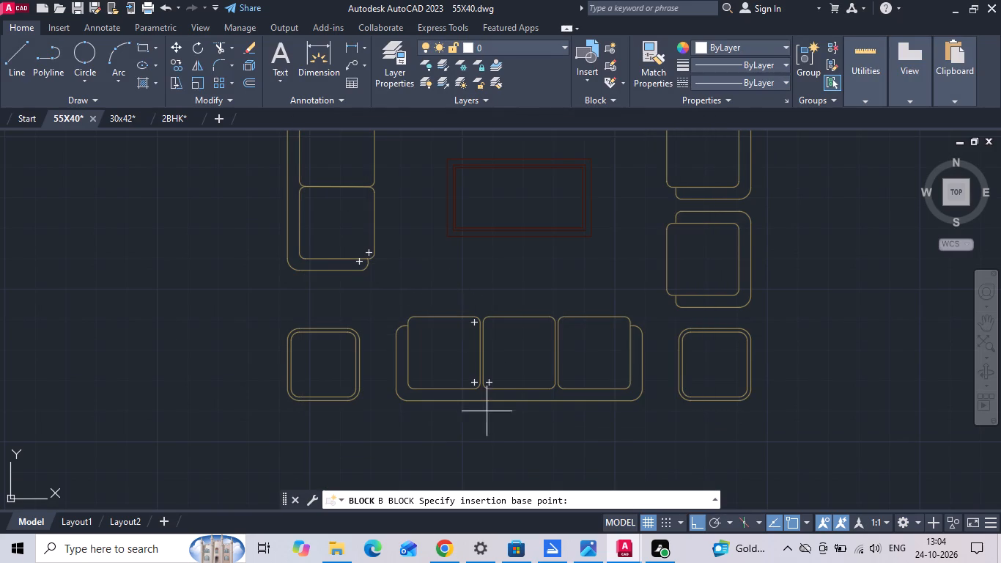
left_click(515, 403)
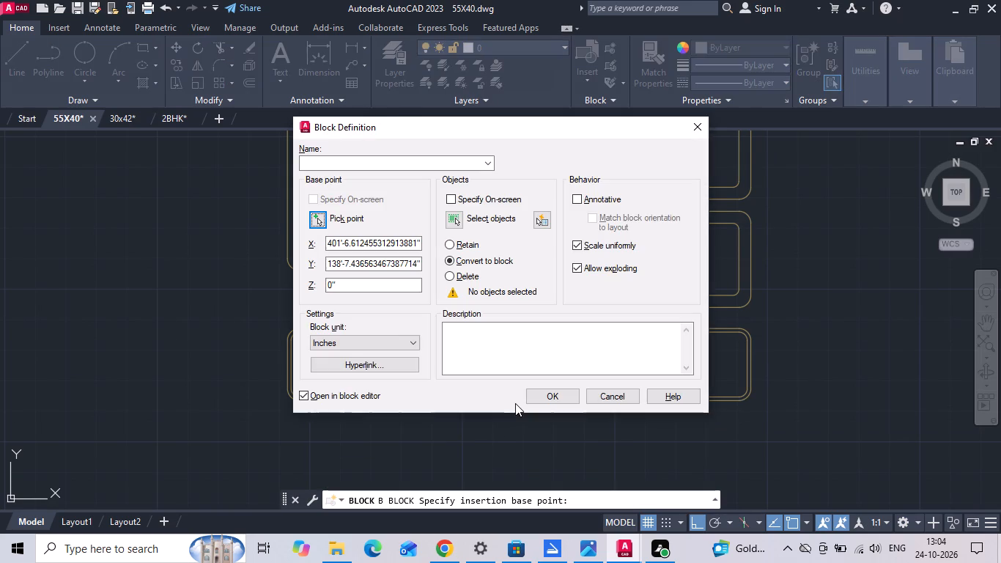
left_click(448, 221)
left_click_drag(388, 295, 392, 310)
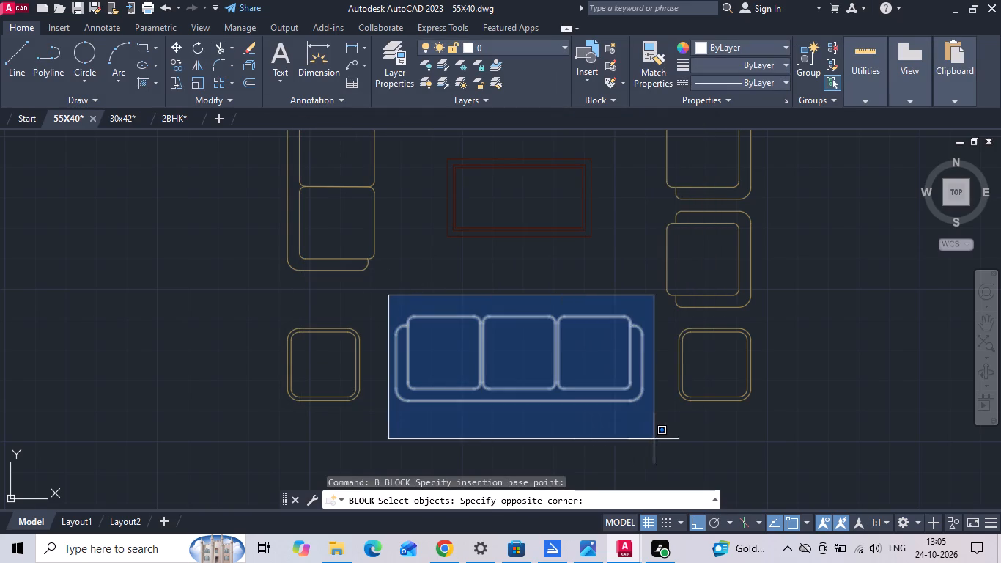
left_click(665, 441)
key("space")
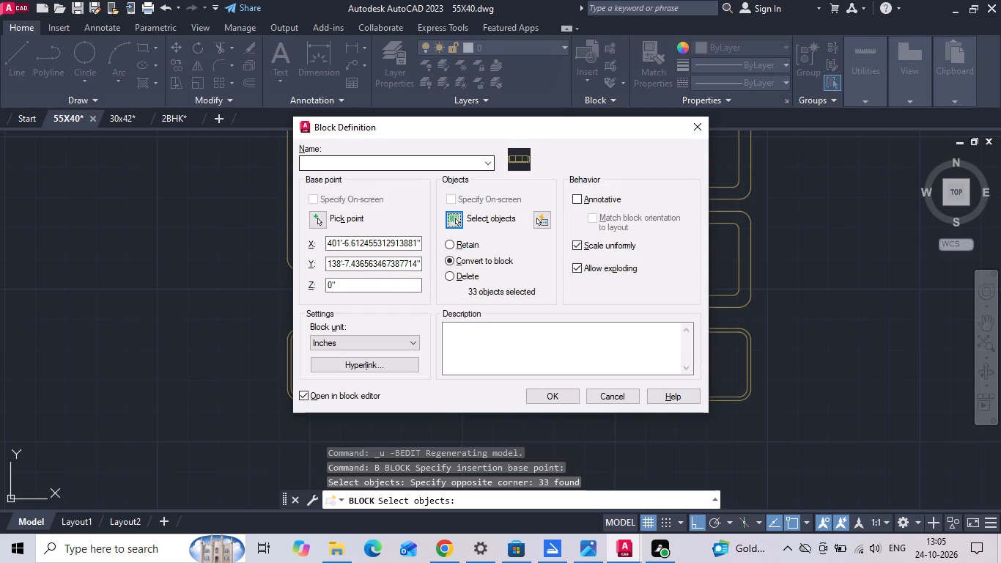
type("S2")
left_click(347, 166)
key("s")
key("2")
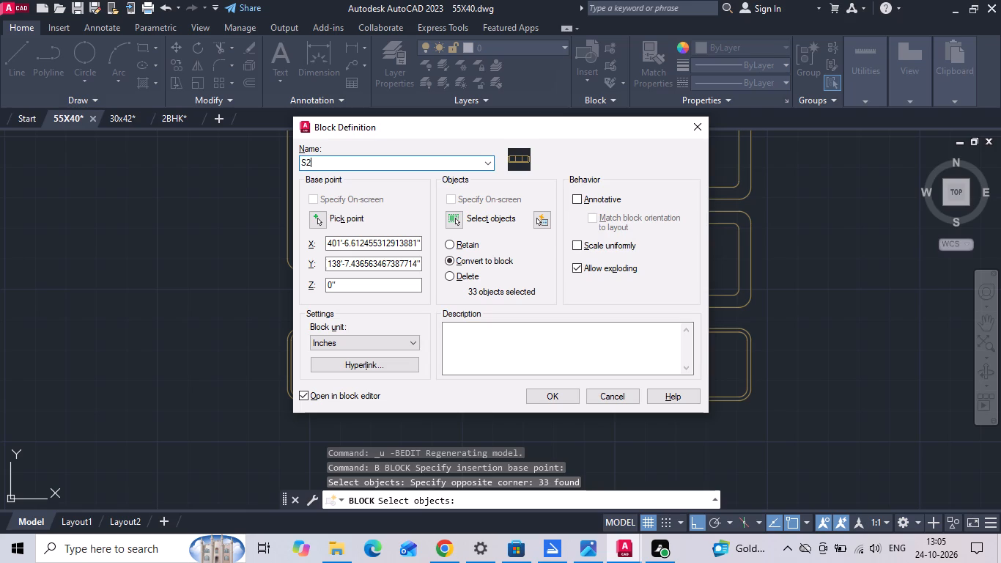
key("space")
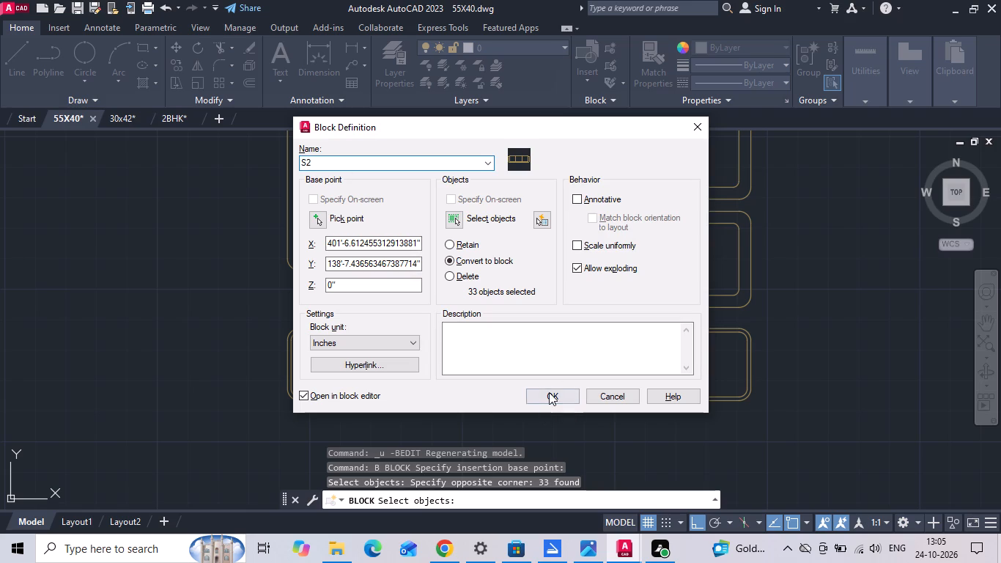
left_click(549, 392)
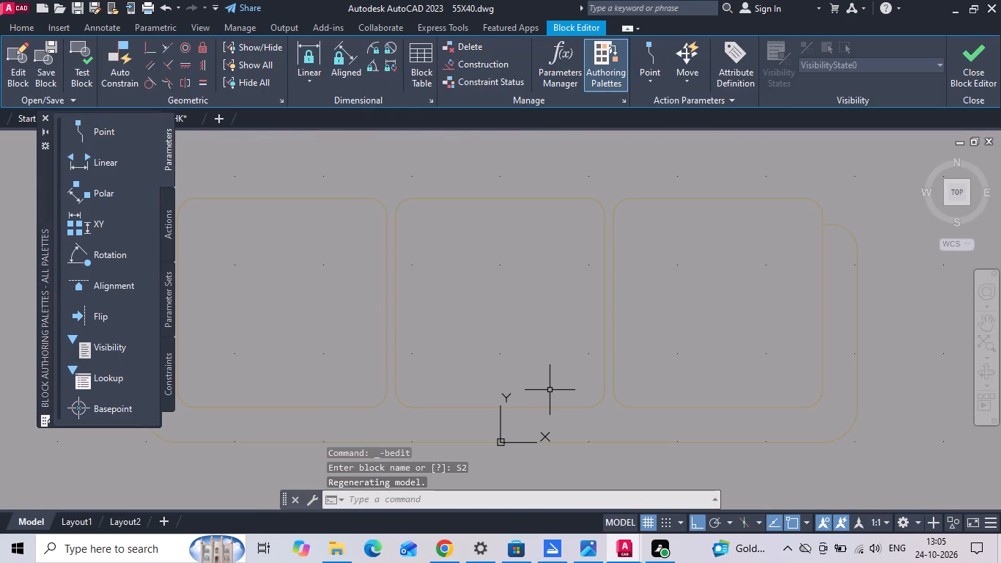
key("ctrl+z")
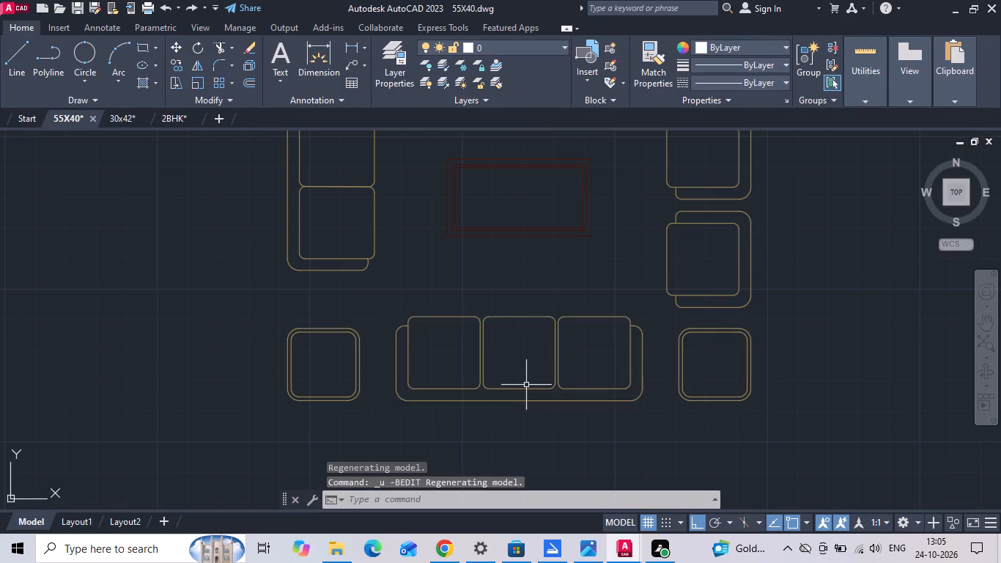
Define the lower of the two east armchairs as block S3, with its base point at the middle of its back edge.
middle_click_drag(622, 306, 513, 369)
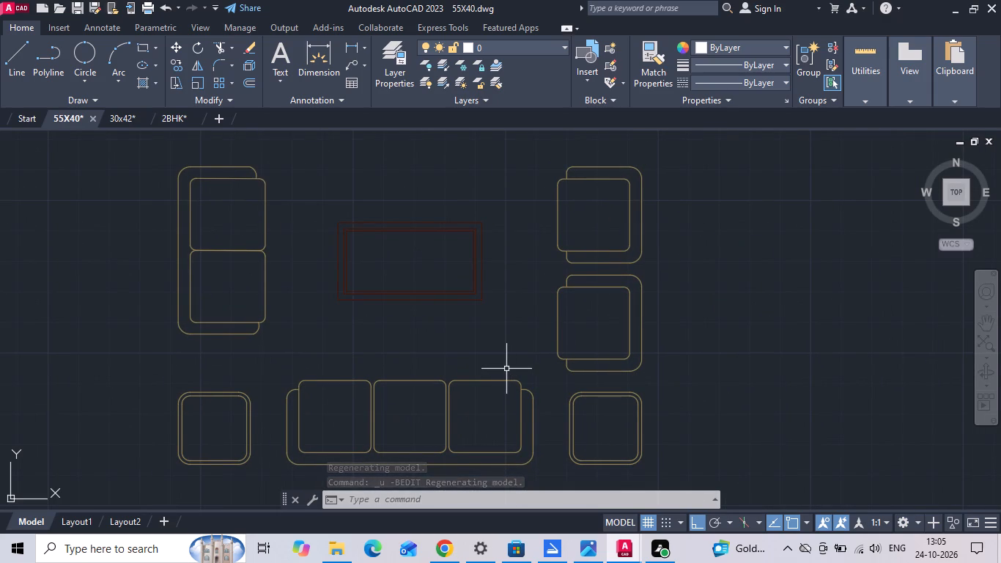
key("b")
key("space")
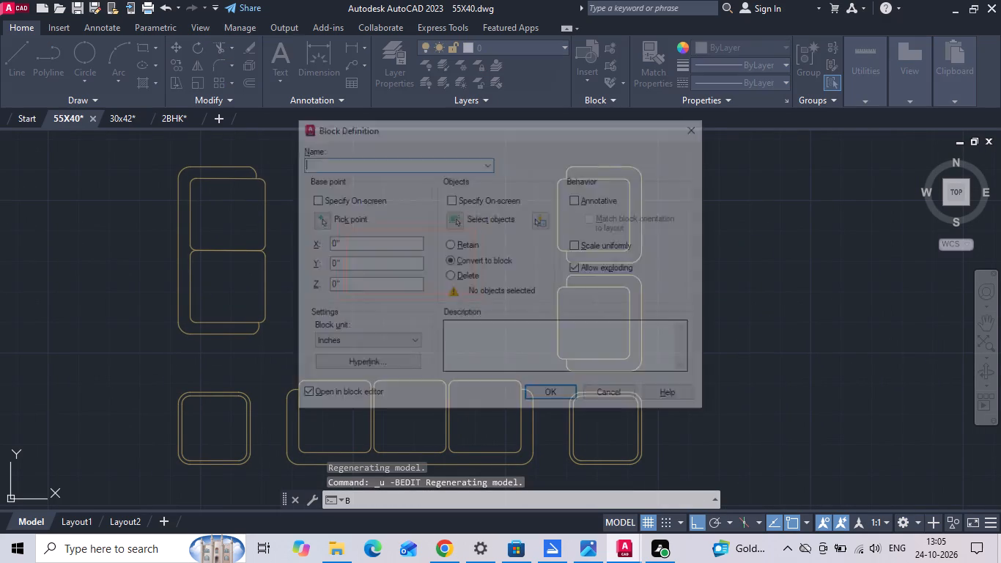
left_click(314, 223)
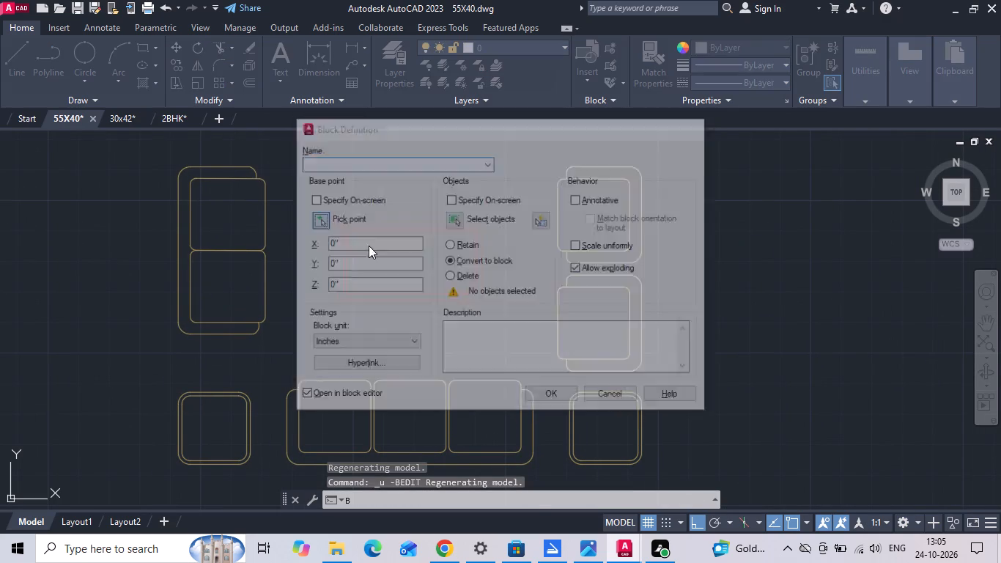
left_click(646, 323)
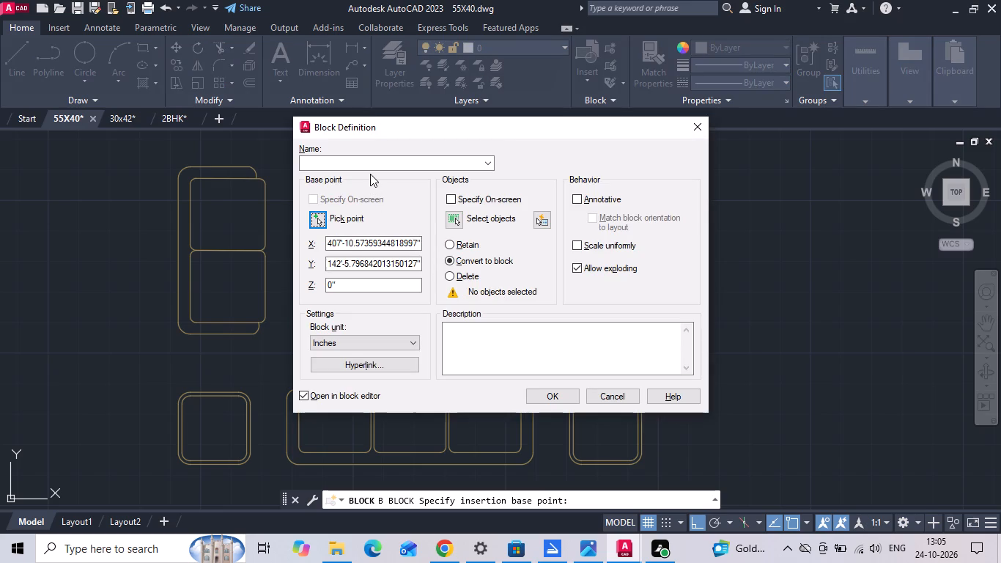
type("S3")
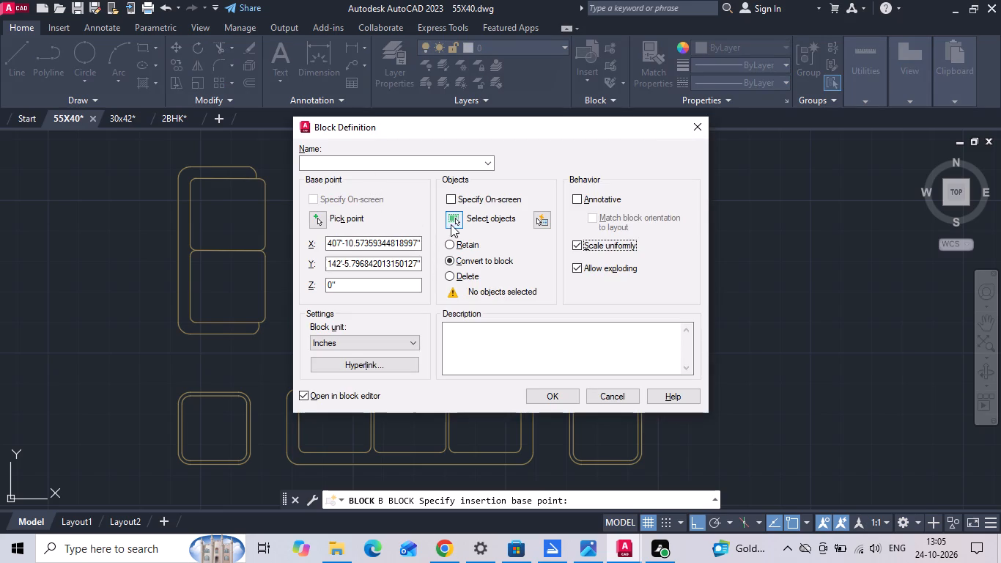
left_click(451, 224)
left_click_drag(519, 262, 533, 290)
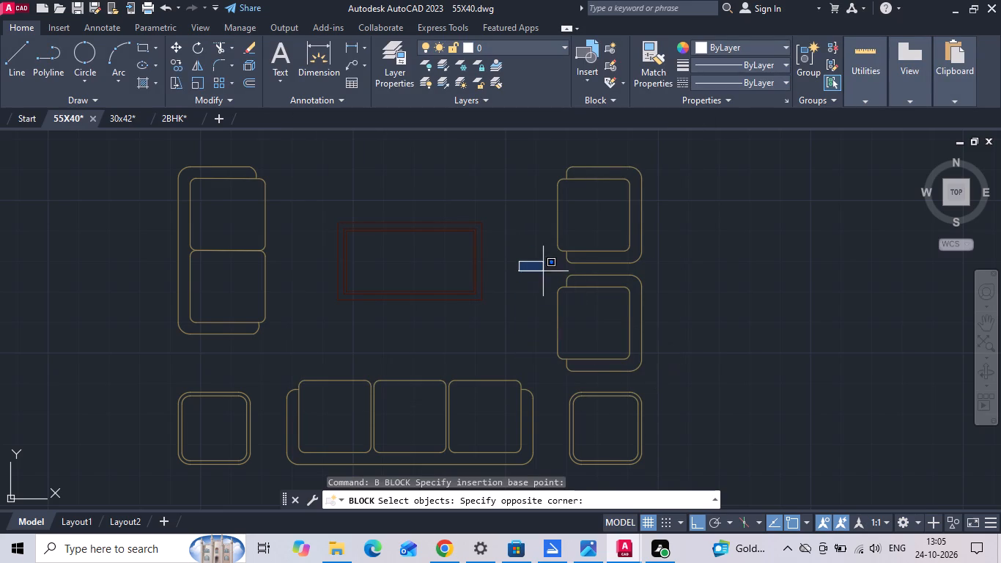
left_click(525, 264)
left_click(540, 270)
left_click(683, 386)
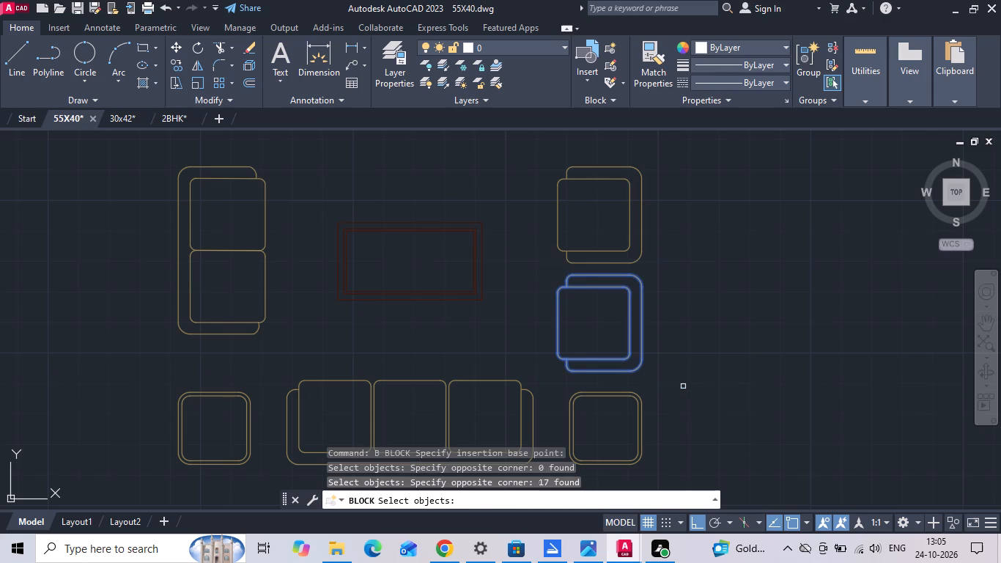
key("space")
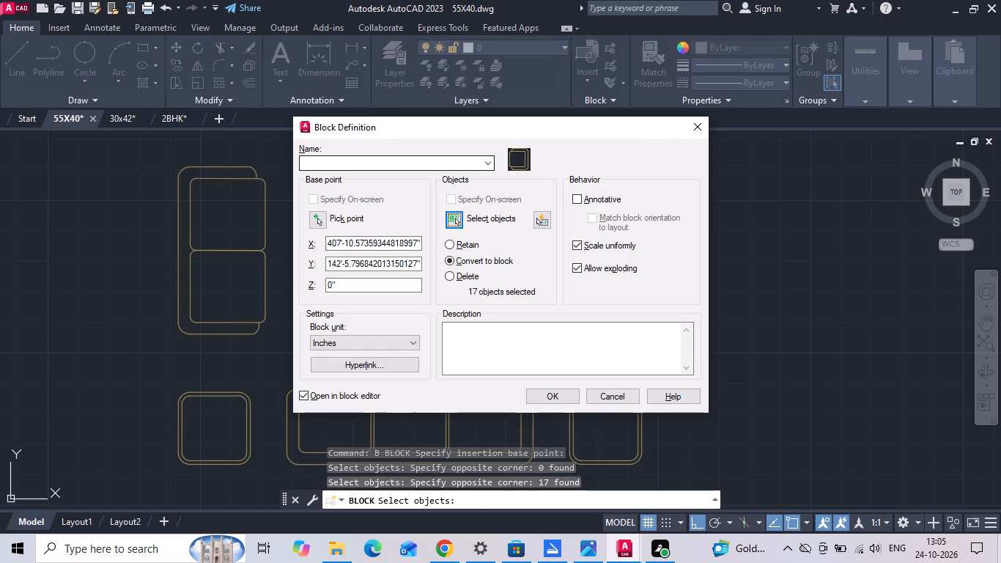
left_click(364, 168)
type("S3")
left_click(556, 394)
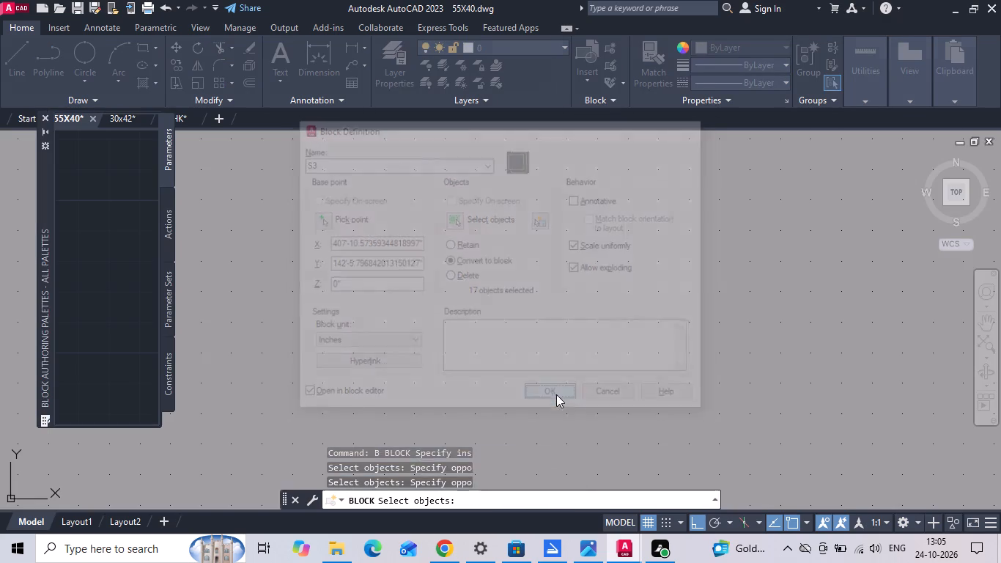
key("ctrl+z")
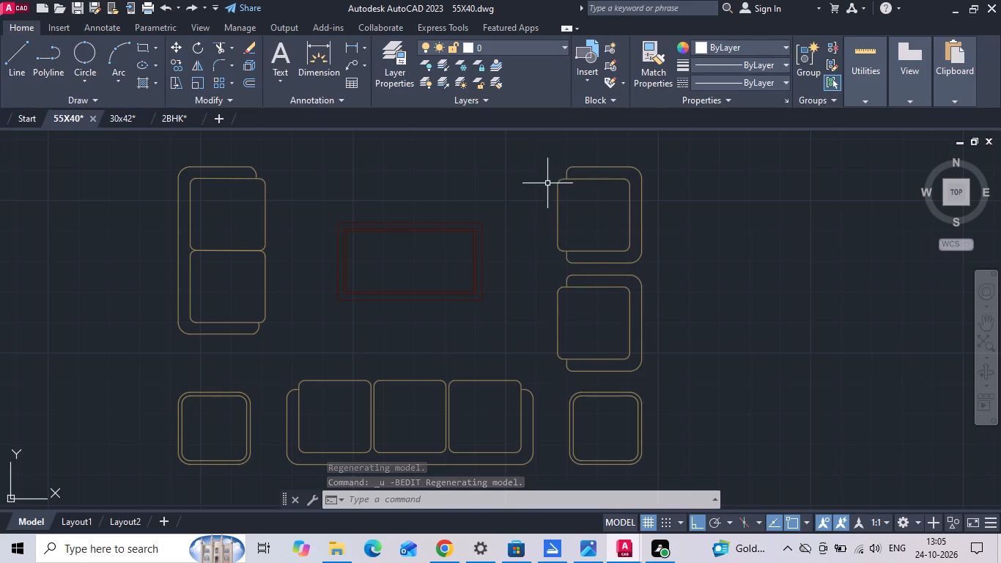
Delete the upper of the two armchairs on the furniture set's east side.
left_click_drag(535, 149, 536, 156)
left_click(687, 266)
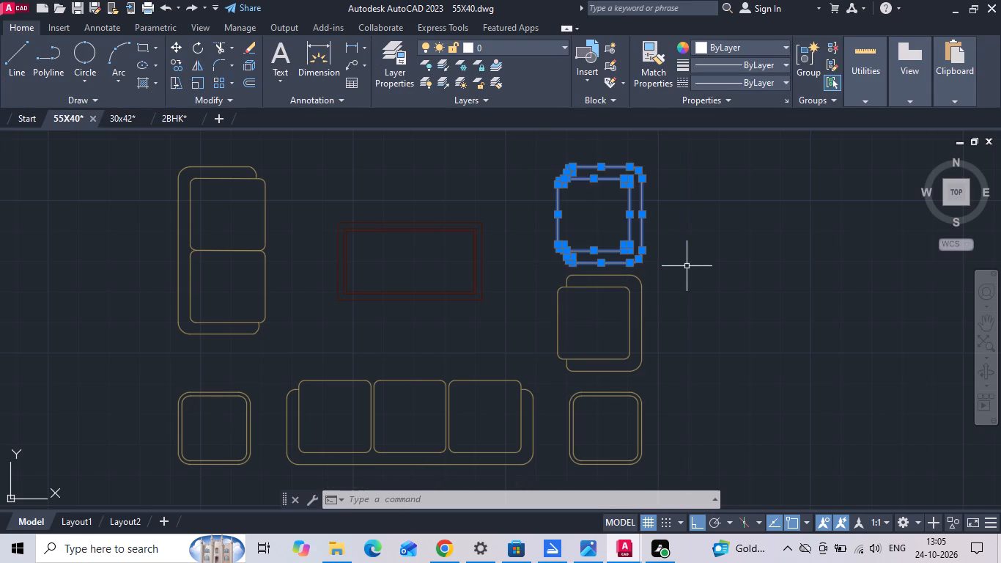
key("Delete")
Define the side table west of the three-seater sofa as block T1, uniformly scalable, leaving its base point at 0,0,0.
middle_click_drag(314, 400, 400, 320)
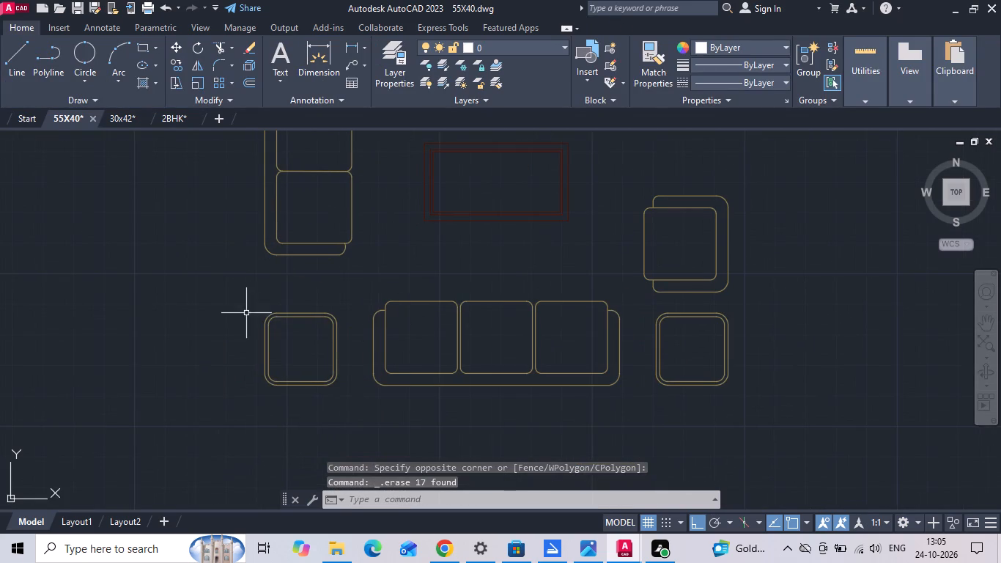
left_click_drag(240, 309, 270, 362)
left_click(347, 435)
type("B")
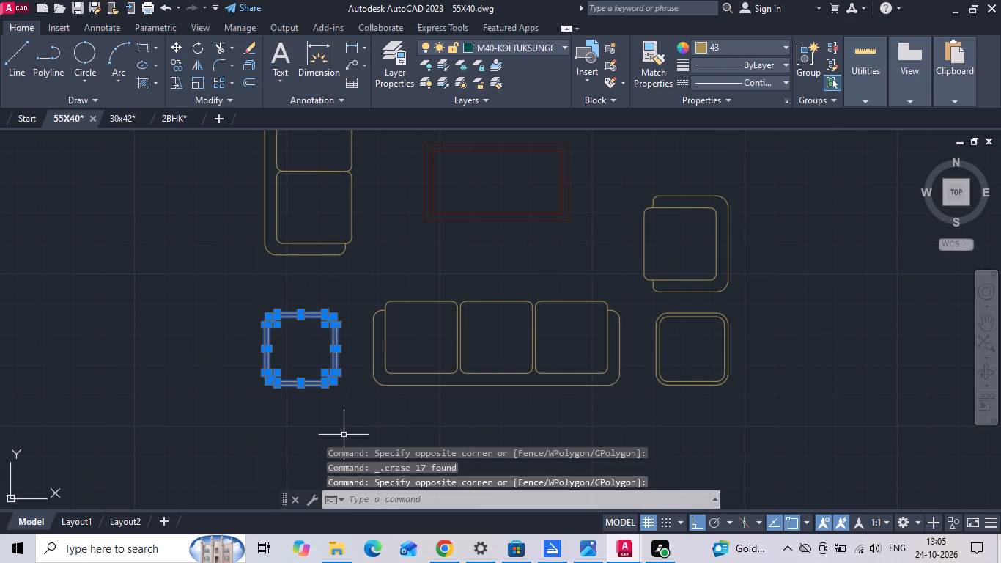
key("space")
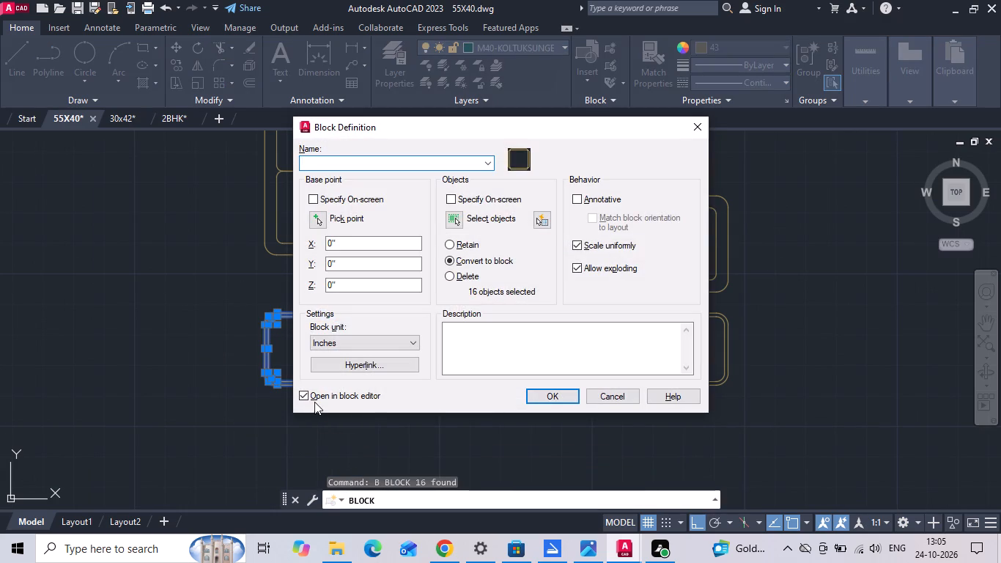
left_click(455, 220)
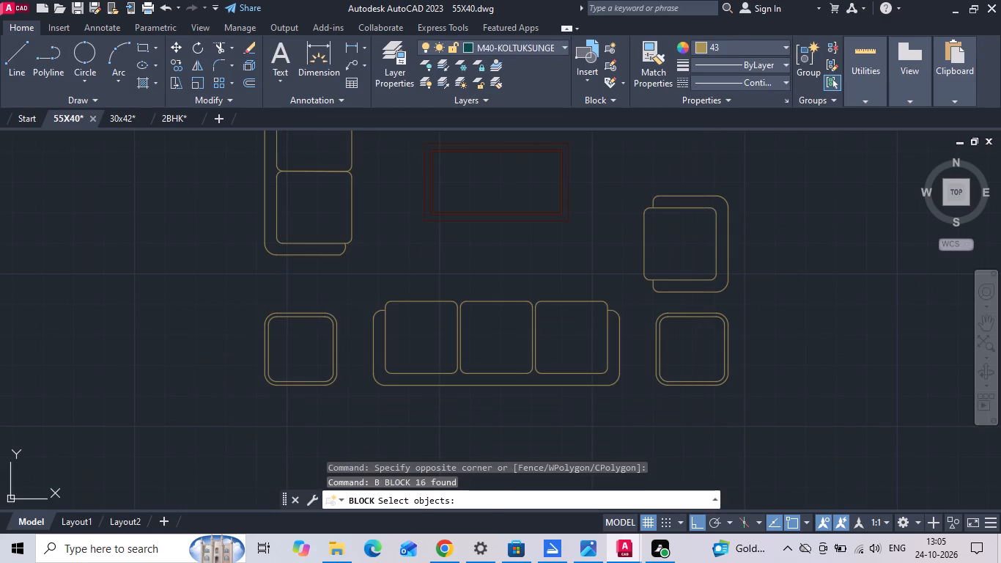
left_click_drag(257, 306, 265, 318)
left_click(369, 405)
key("space")
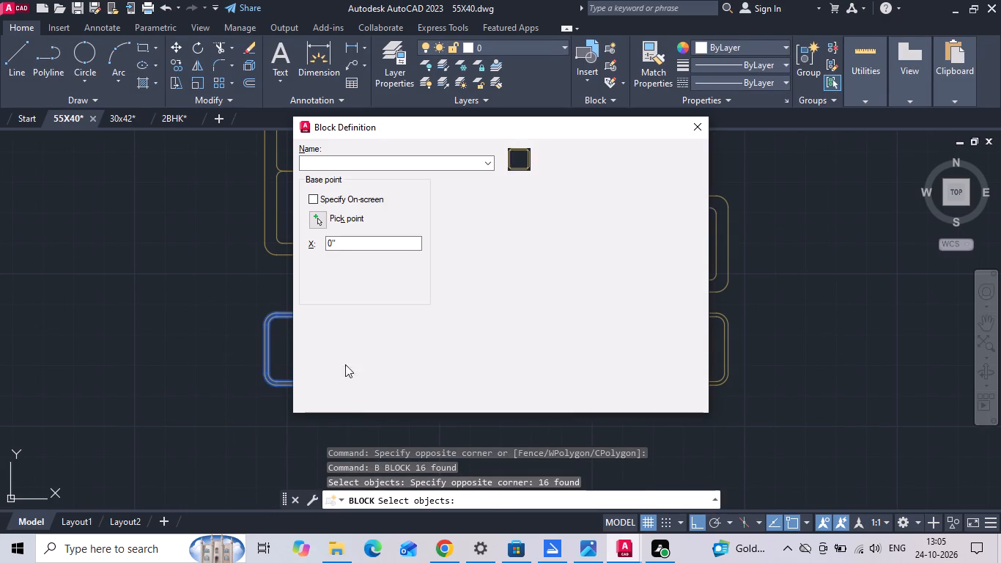
left_click(331, 163)
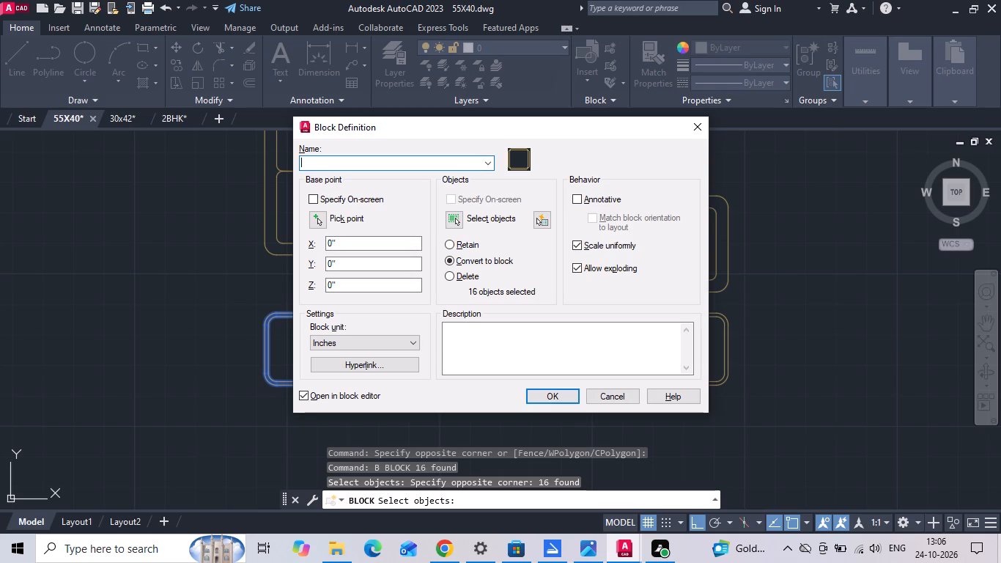
type("T1")
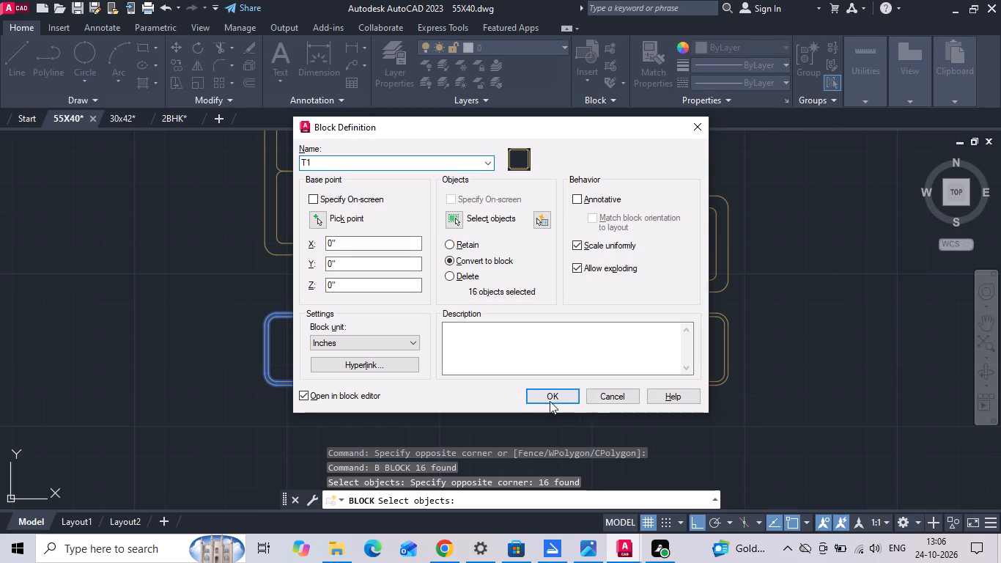
left_click(546, 396)
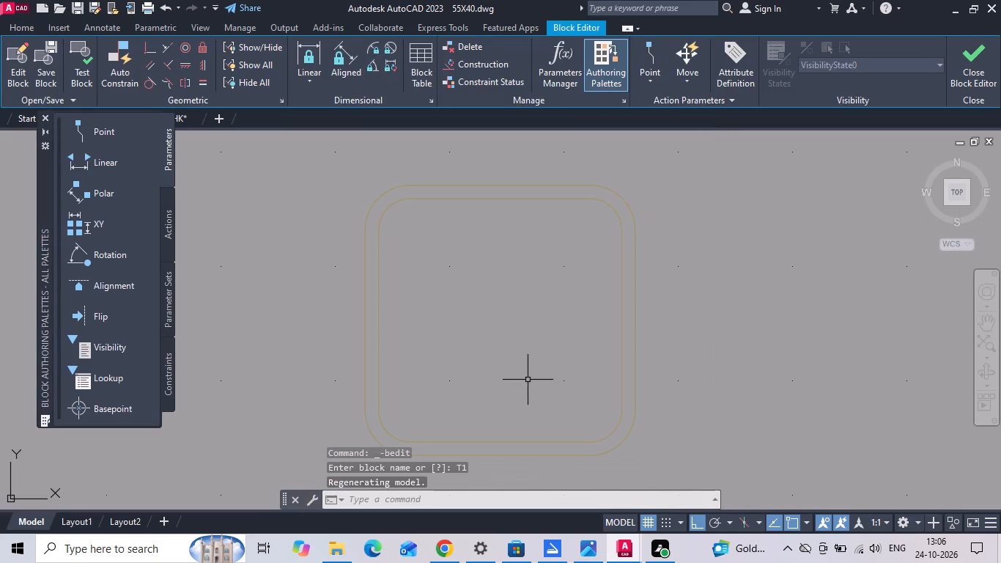
key("ctrl+z")
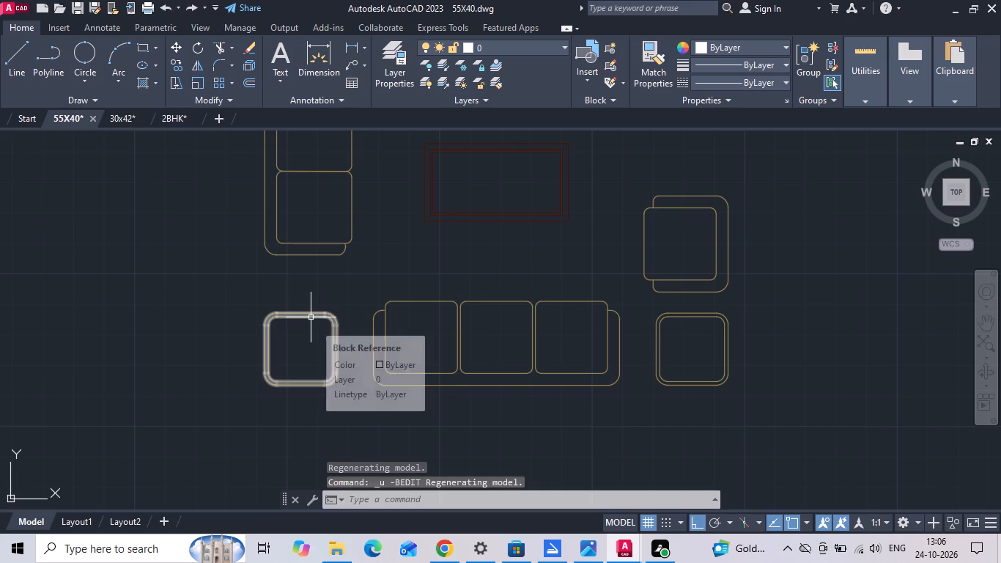
Define the side table east of the three-seater sofa as block T2, leaving its base point at 0,0,0.
left_click(630, 309)
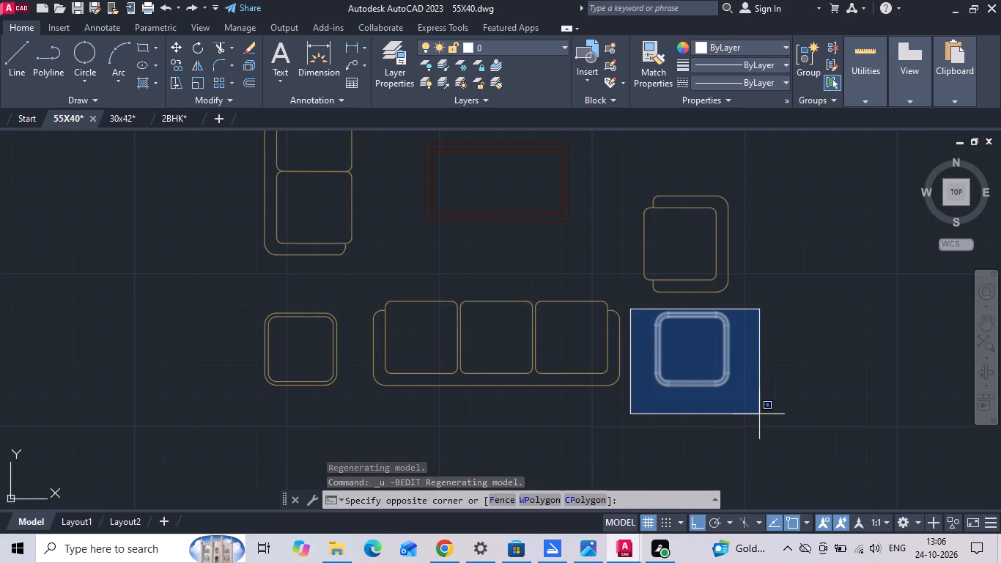
left_click(758, 419)
key("b")
key("space")
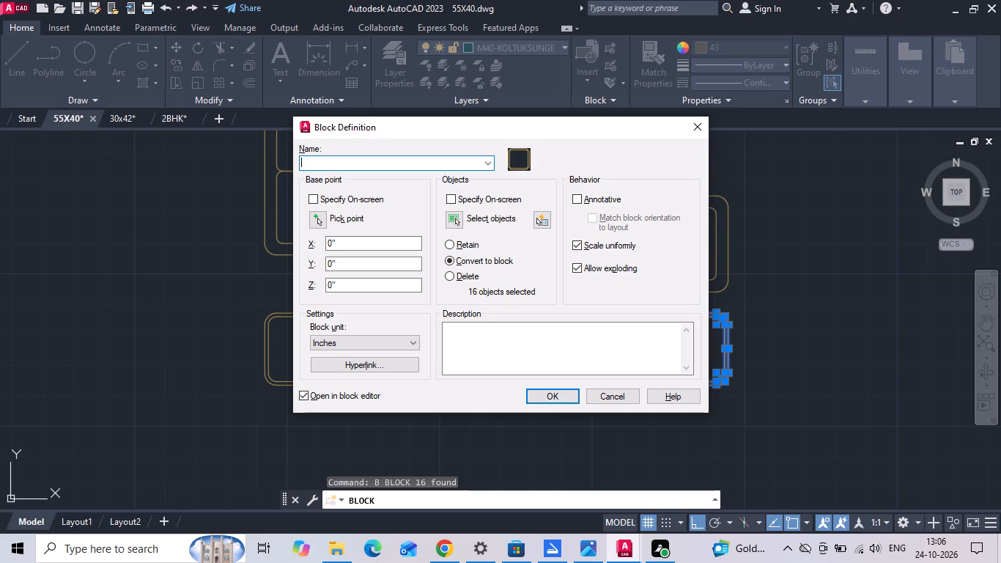
type("T2")
left_click(449, 218)
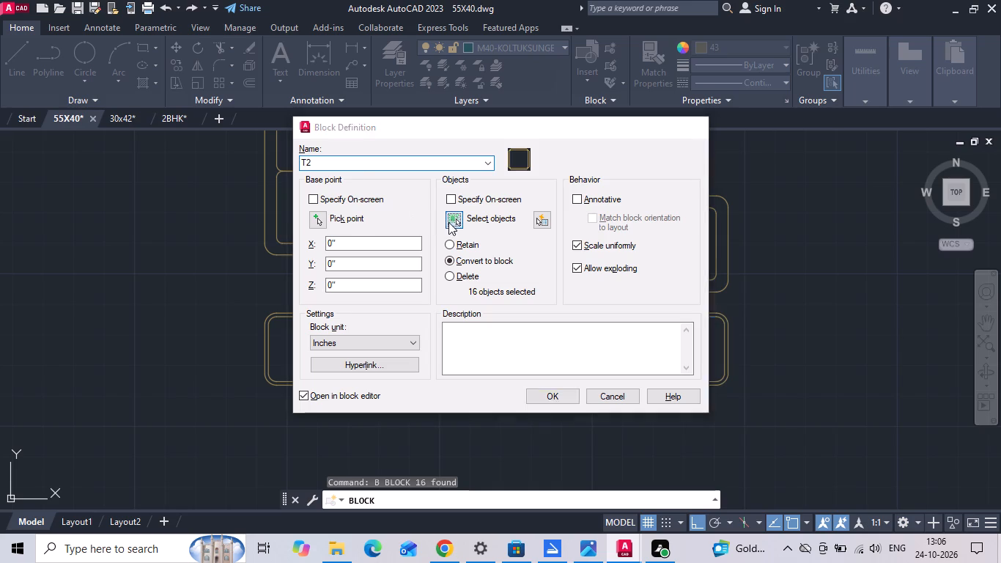
left_click(644, 306)
left_click(783, 413)
key("space")
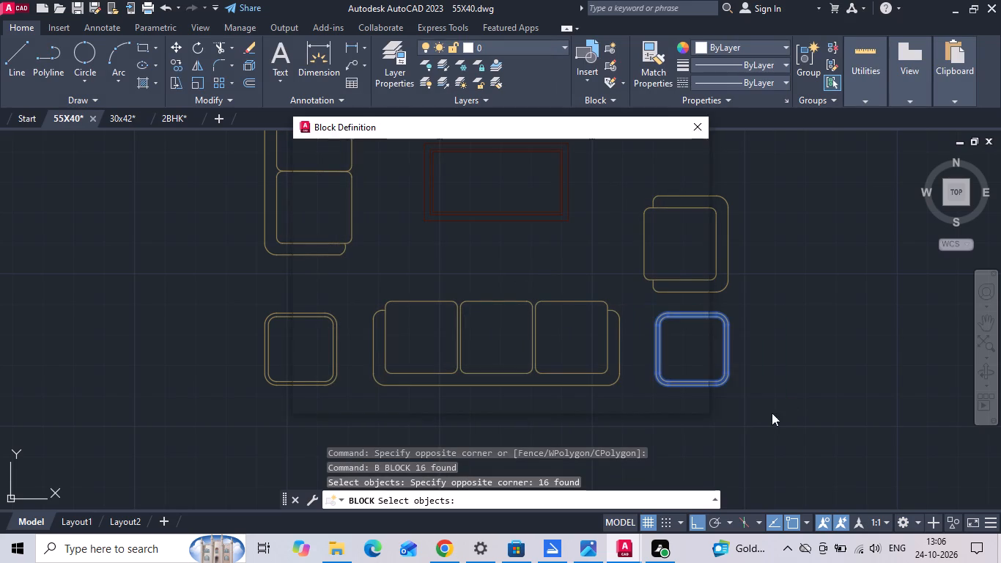
left_click(548, 393)
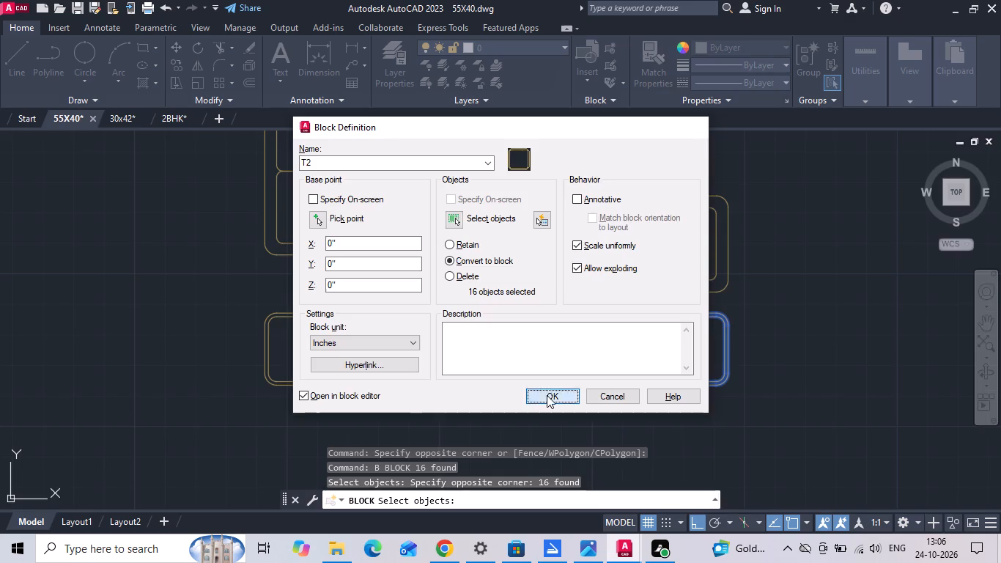
key("ctrl+z")
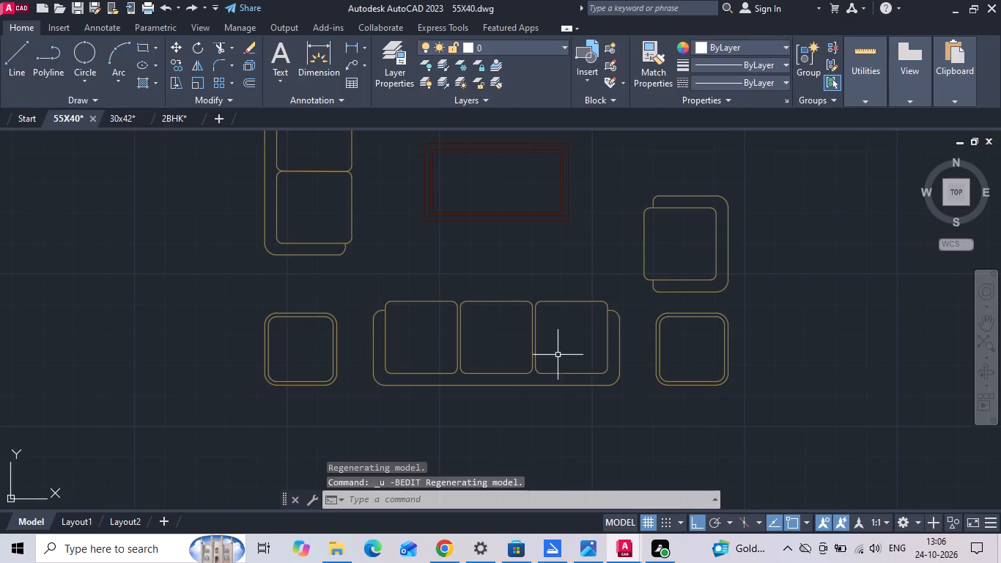
Draw a horizontal guide line from the two-seater sofa's north edge eastward past the armchair.
middle_click_drag(655, 235, 640, 367)
key("l")
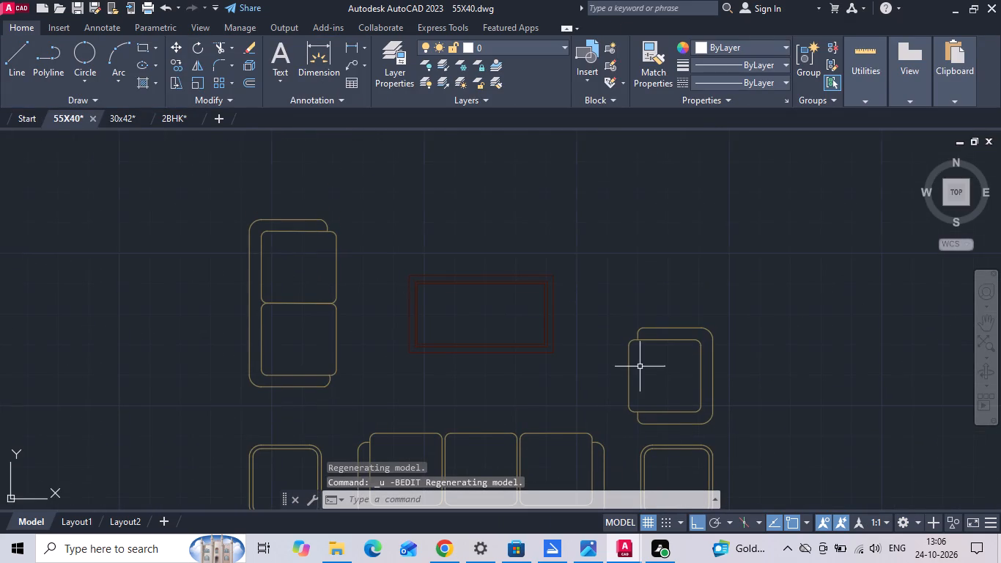
key("space")
left_click(286, 218)
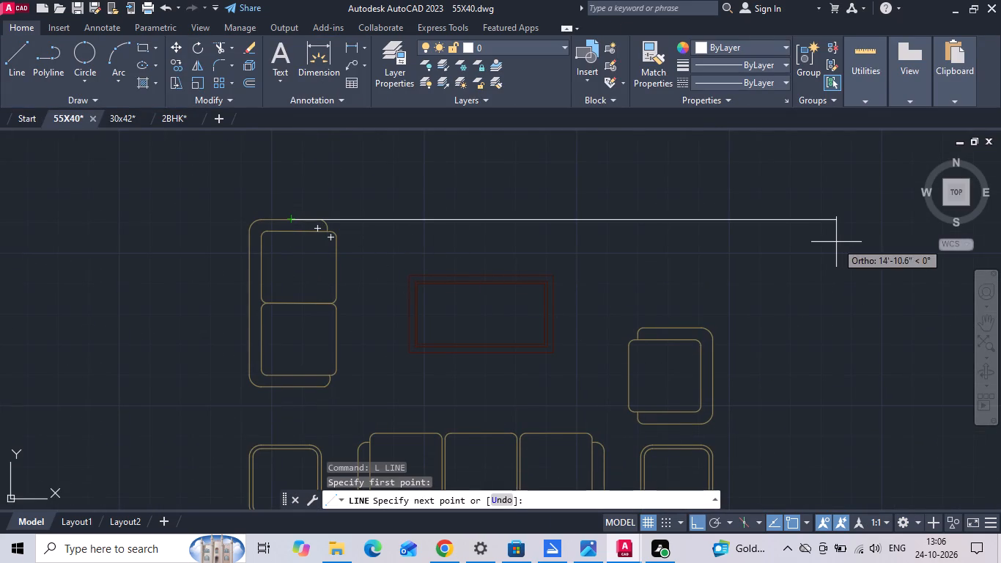
left_click(797, 239)
key("Escape")
Copy the armchair block straight north so the midpoint of its north edge lands on the guide line.
left_click_drag(700, 309, 668, 342)
left_click(645, 368)
right_click(644, 369)
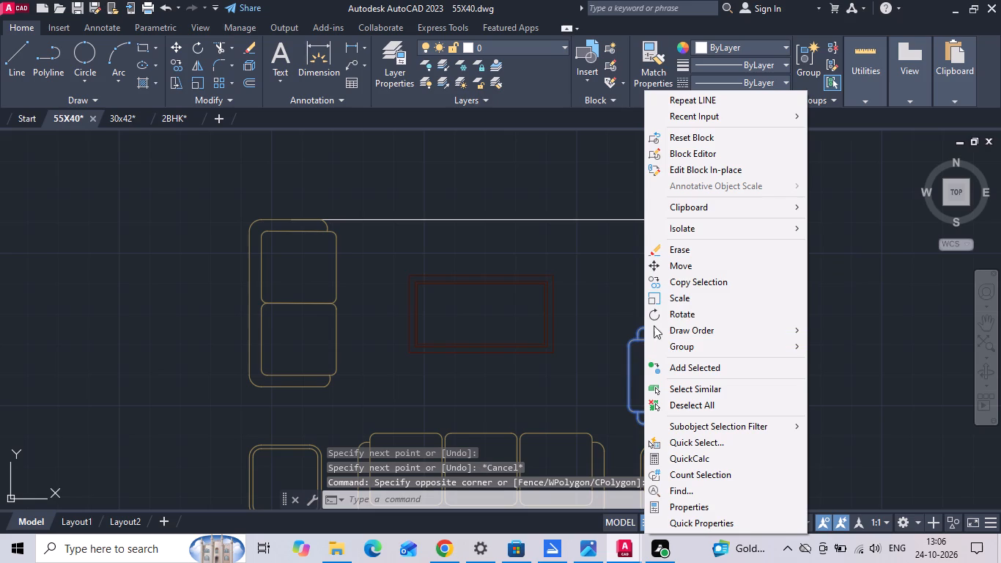
left_click(669, 279)
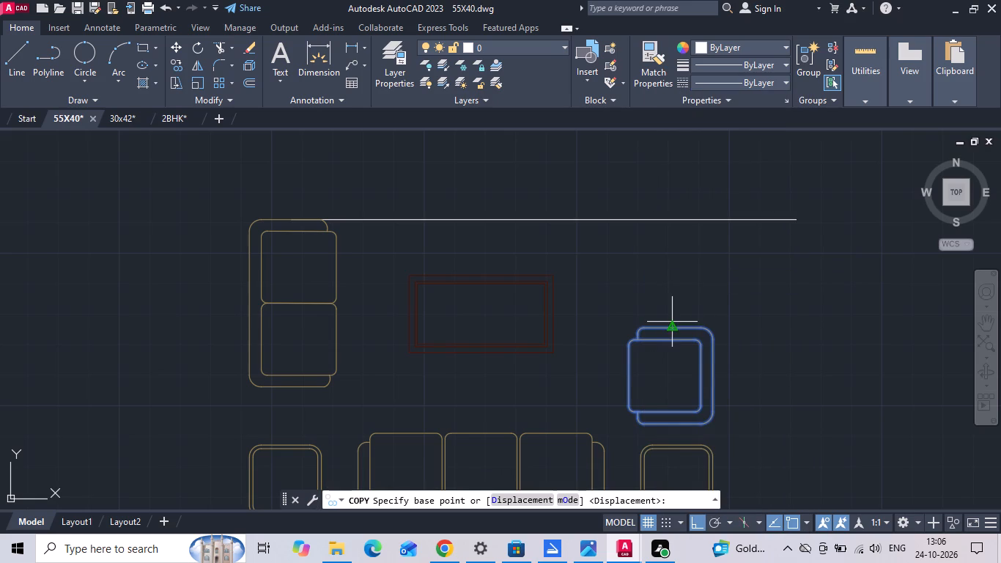
left_click(672, 325)
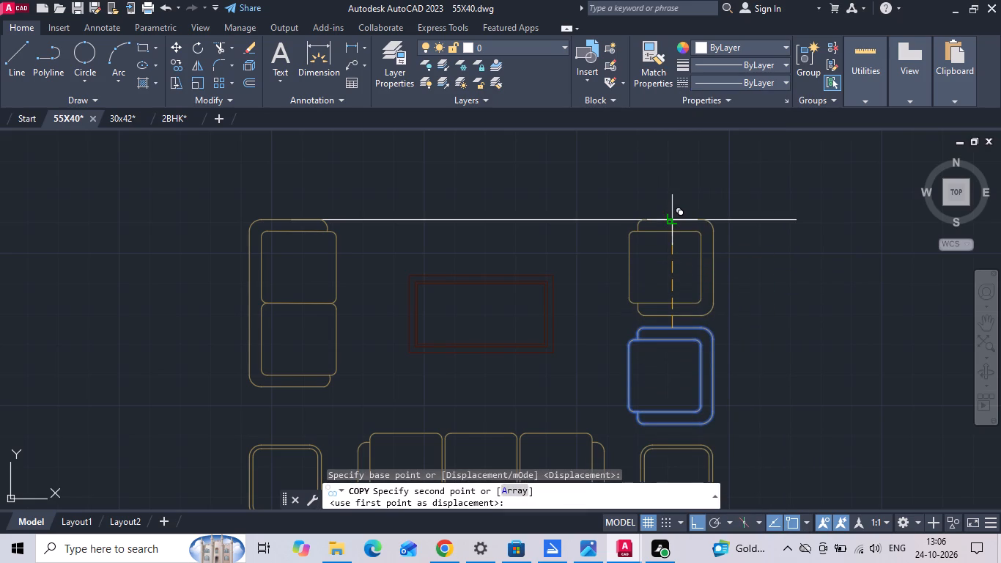
left_click(676, 218)
key("Escape")
Delete the horizontal guide line above the furniture set.
left_click_drag(768, 195, 747, 242)
left_click(742, 250)
key("Delete")
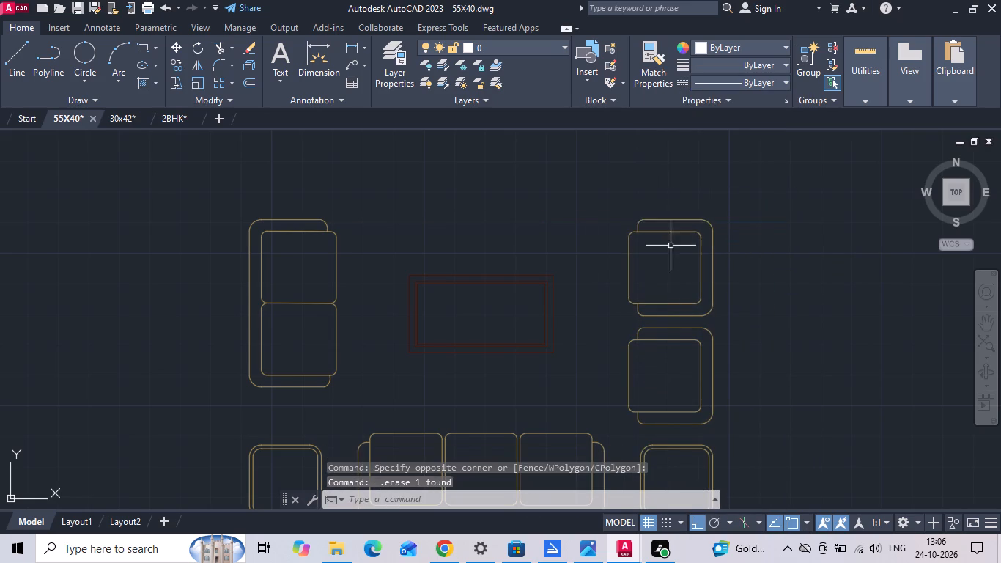
Move the whole sofa set with centre and side tables about 67'-11" west into the plan's living room.
scroll(579, 246, "down", 2)
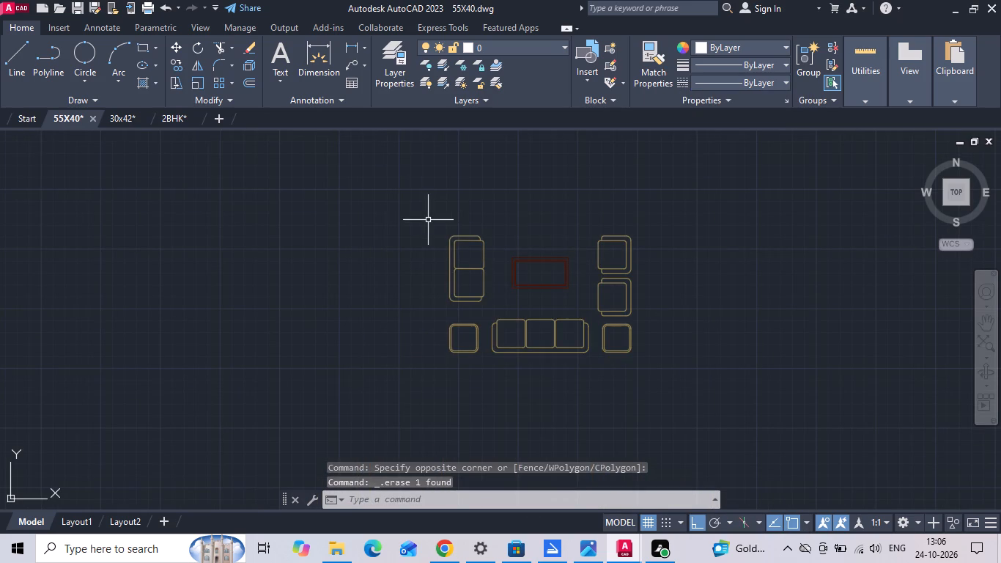
left_click_drag(422, 218, 448, 276)
left_click(676, 394)
right_click(677, 394)
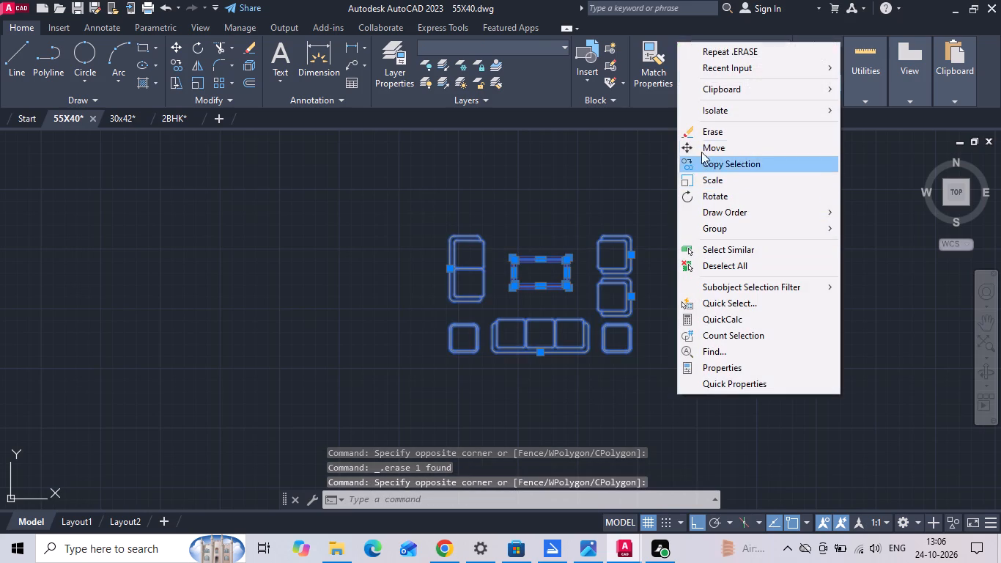
left_click(711, 141)
scroll(753, 335, "down", 2)
left_click_drag(695, 321, 675, 324)
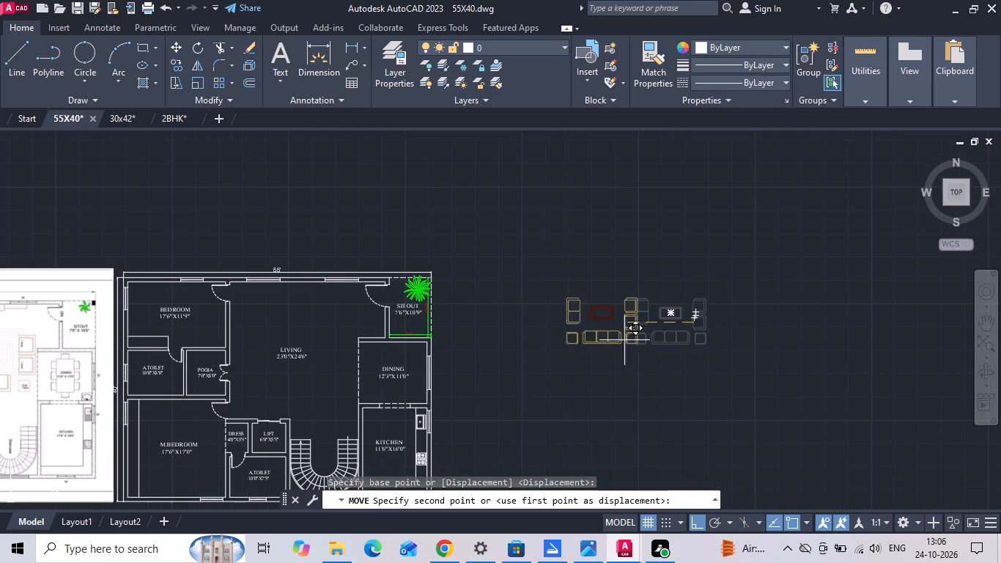
middle_click_drag(391, 380, 743, 323)
scroll(665, 326, "up", 1)
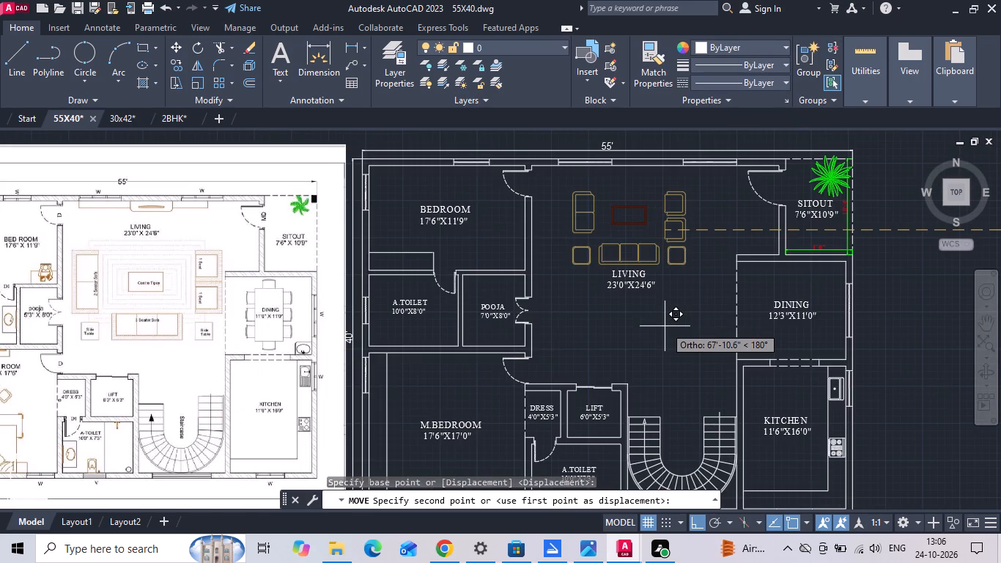
left_click(665, 326)
middle_click_drag(665, 326, 769, 325)
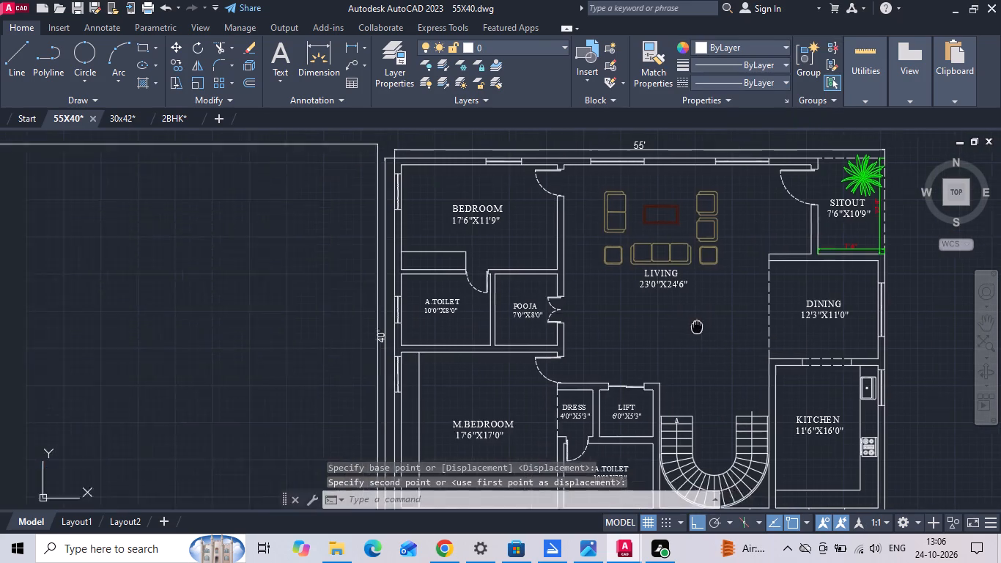
middle_click_drag(769, 325, 907, 325)
key("Escape")
Move the whole sofa set about 5'-8" south within the living room.
middle_click_drag(906, 324, 853, 360)
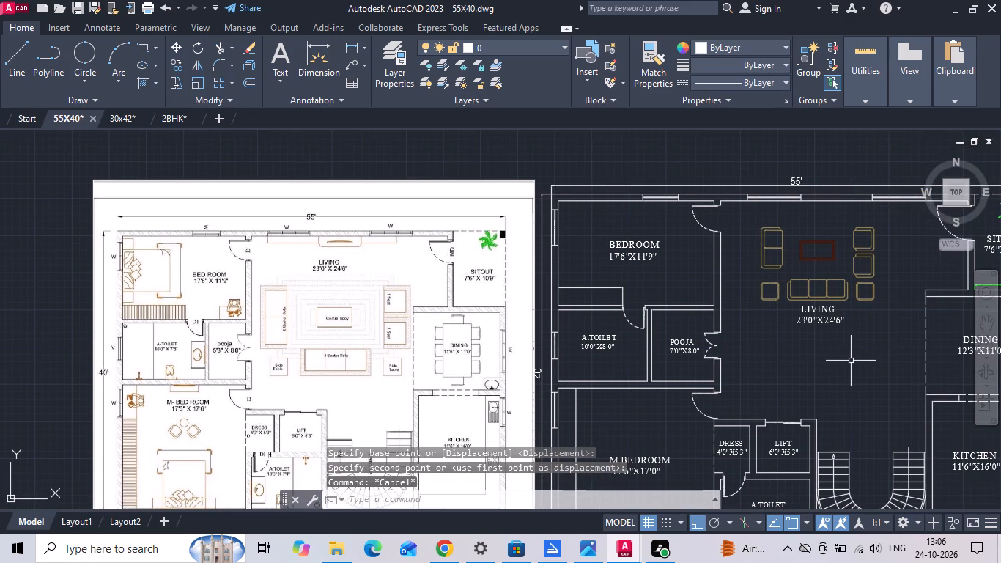
left_click(871, 224)
left_click(760, 295)
right_click(759, 295)
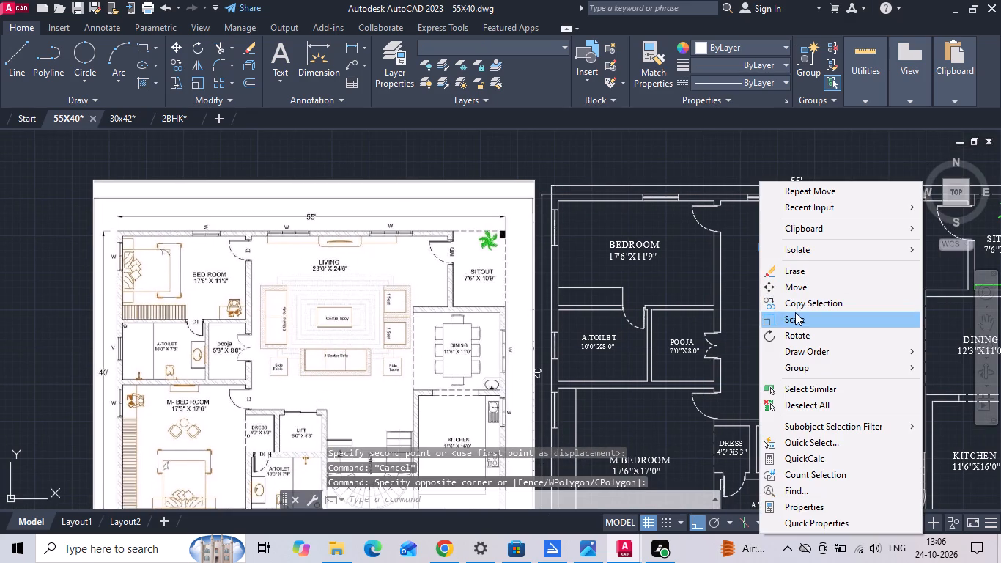
left_click(808, 295)
left_click(795, 356)
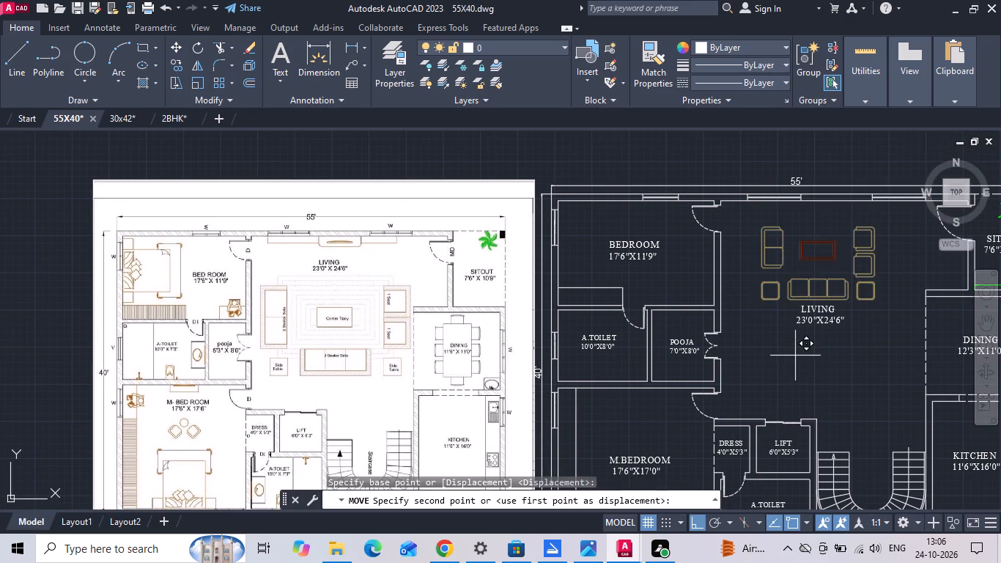
left_click(787, 406)
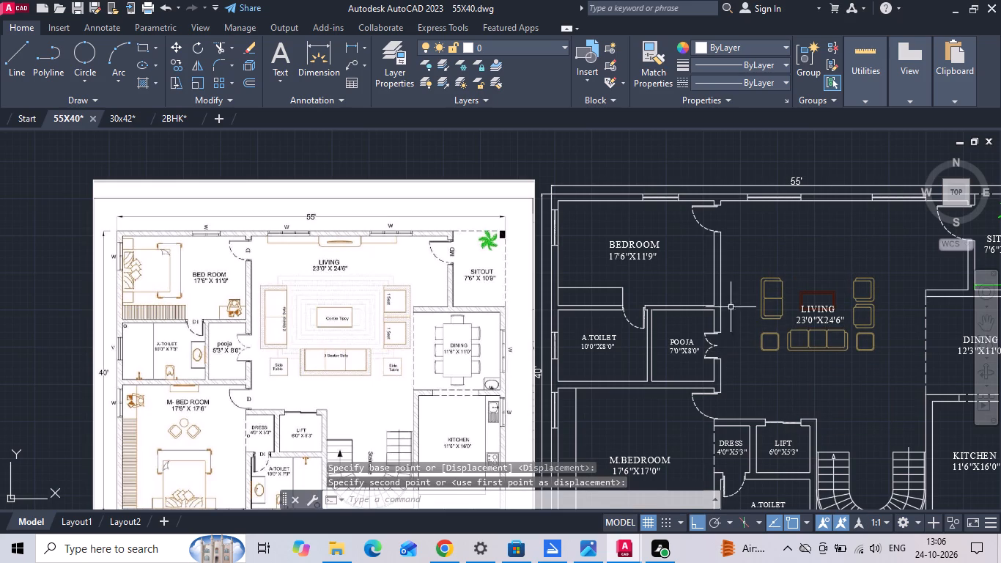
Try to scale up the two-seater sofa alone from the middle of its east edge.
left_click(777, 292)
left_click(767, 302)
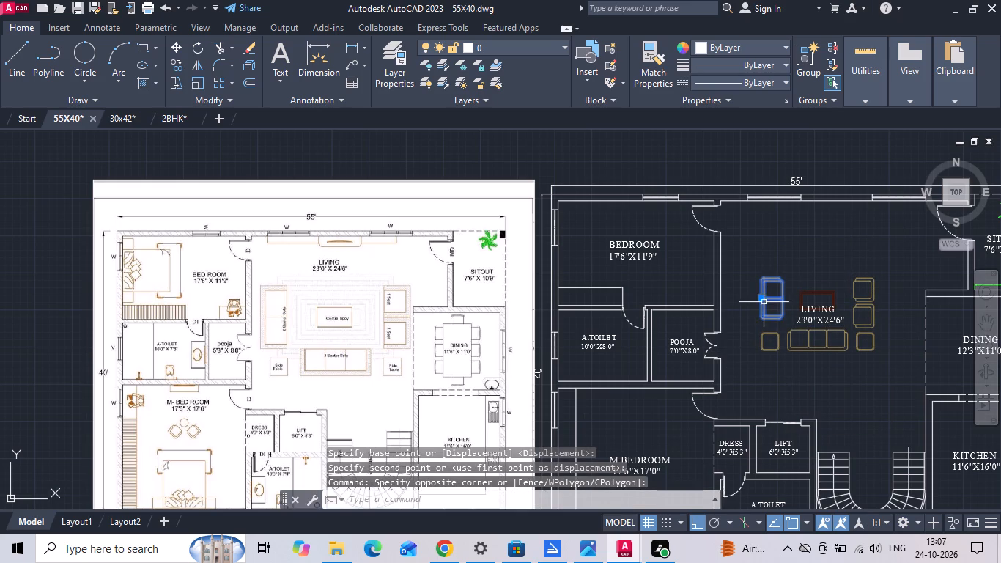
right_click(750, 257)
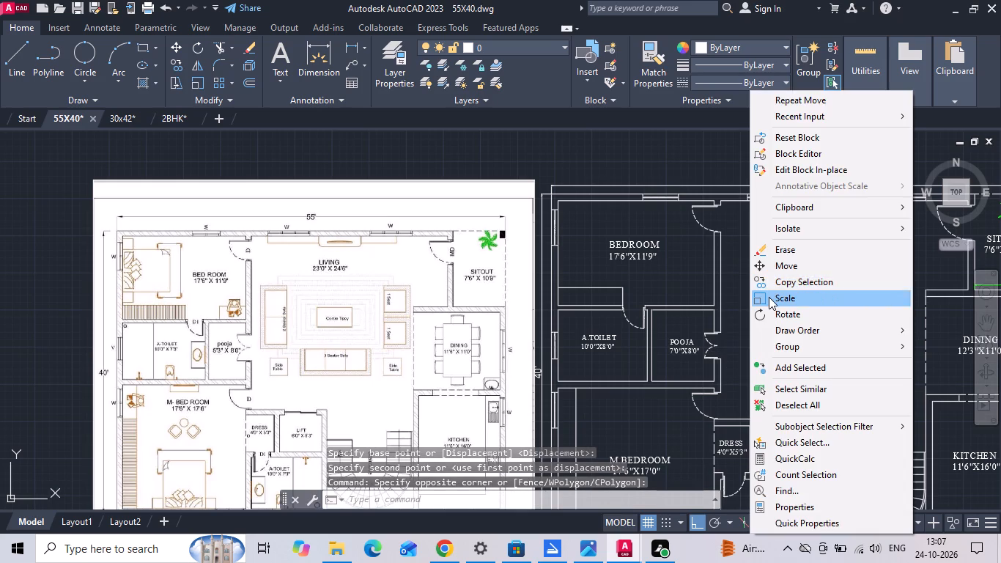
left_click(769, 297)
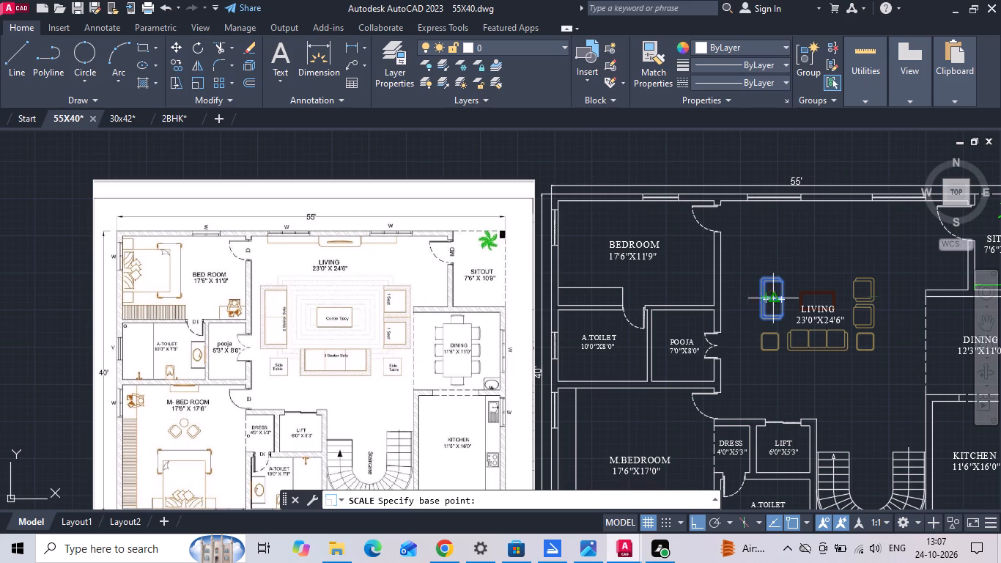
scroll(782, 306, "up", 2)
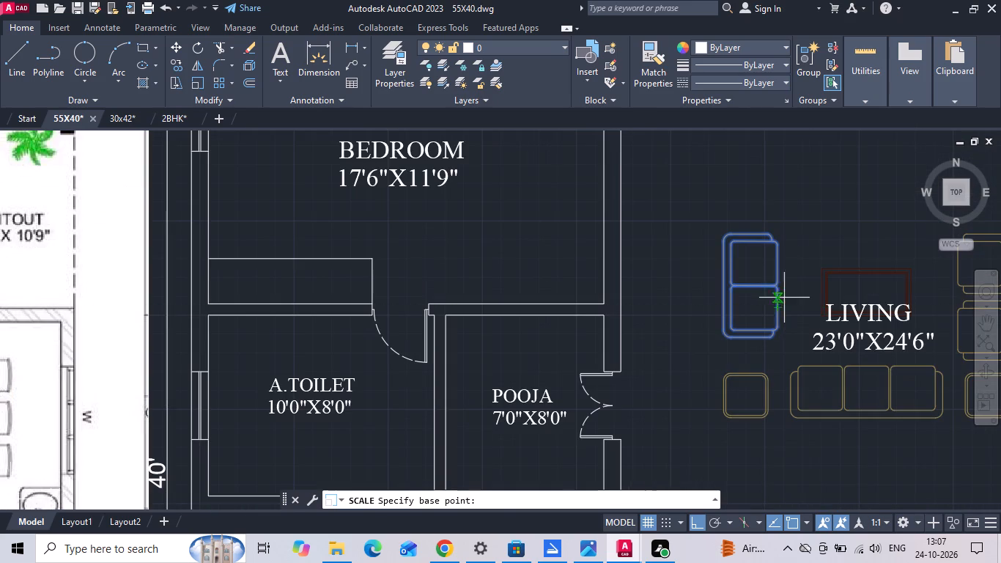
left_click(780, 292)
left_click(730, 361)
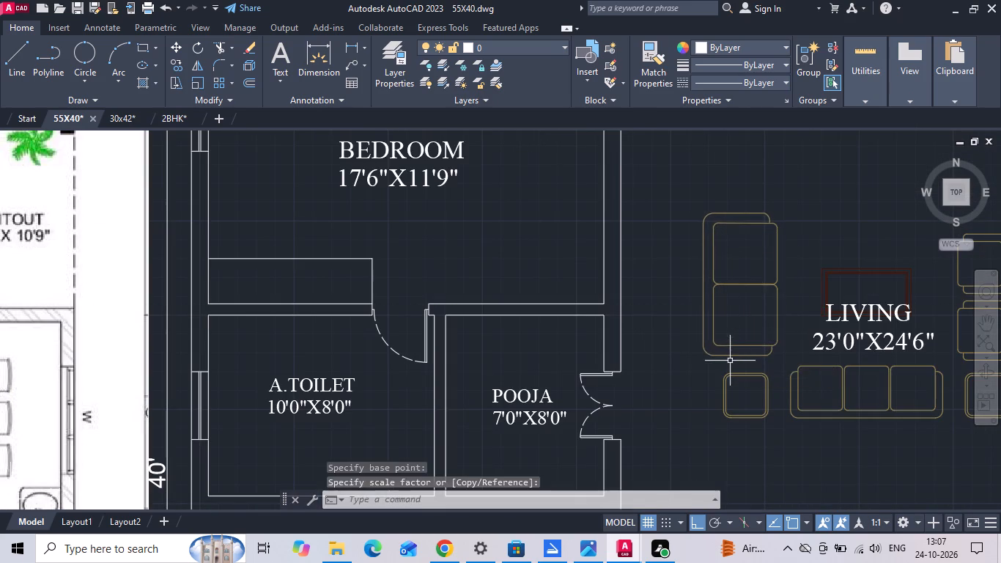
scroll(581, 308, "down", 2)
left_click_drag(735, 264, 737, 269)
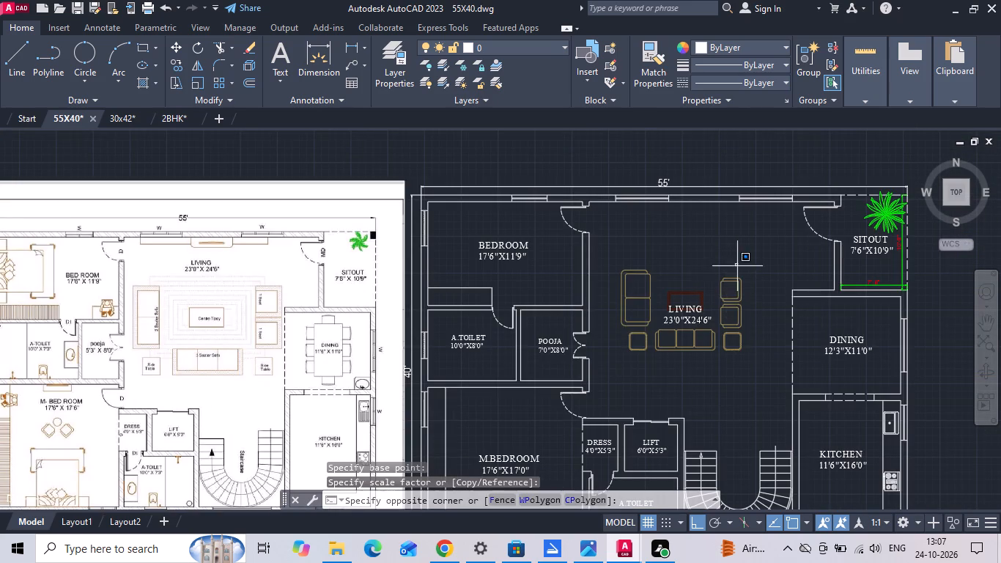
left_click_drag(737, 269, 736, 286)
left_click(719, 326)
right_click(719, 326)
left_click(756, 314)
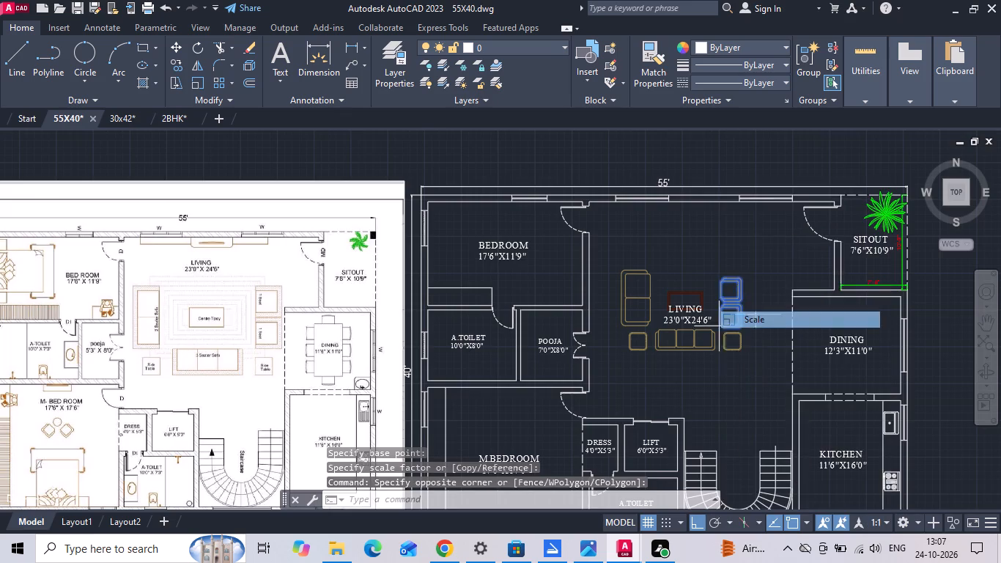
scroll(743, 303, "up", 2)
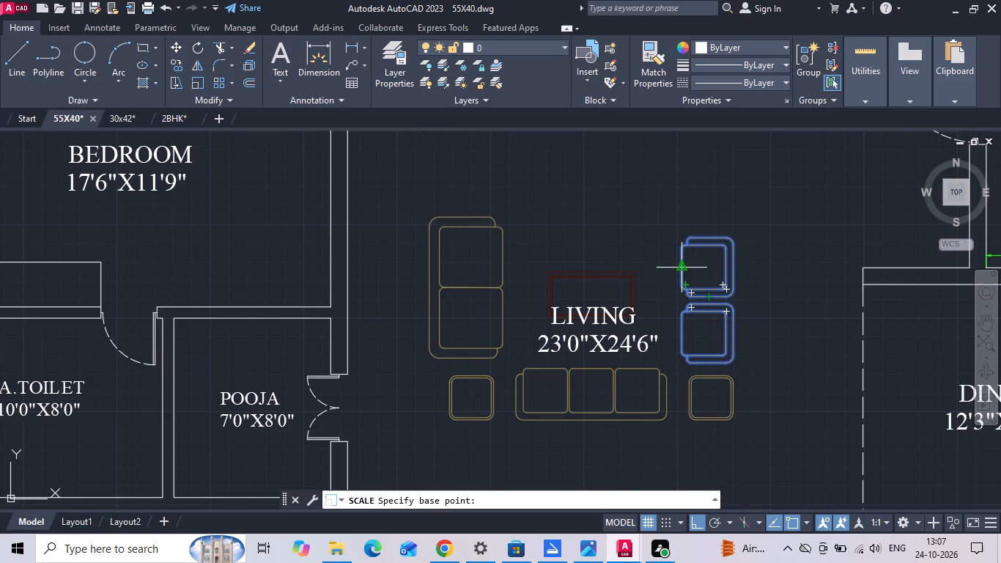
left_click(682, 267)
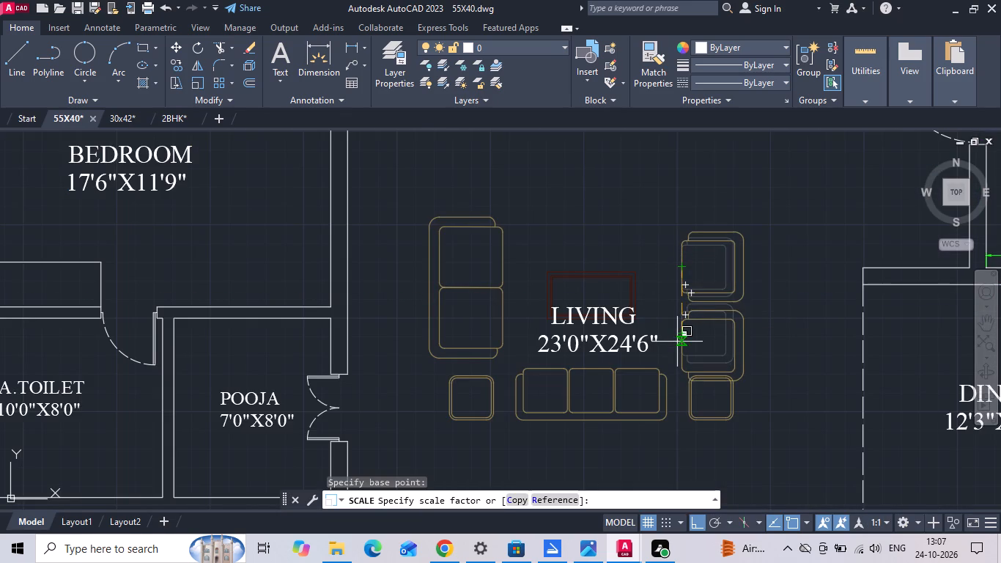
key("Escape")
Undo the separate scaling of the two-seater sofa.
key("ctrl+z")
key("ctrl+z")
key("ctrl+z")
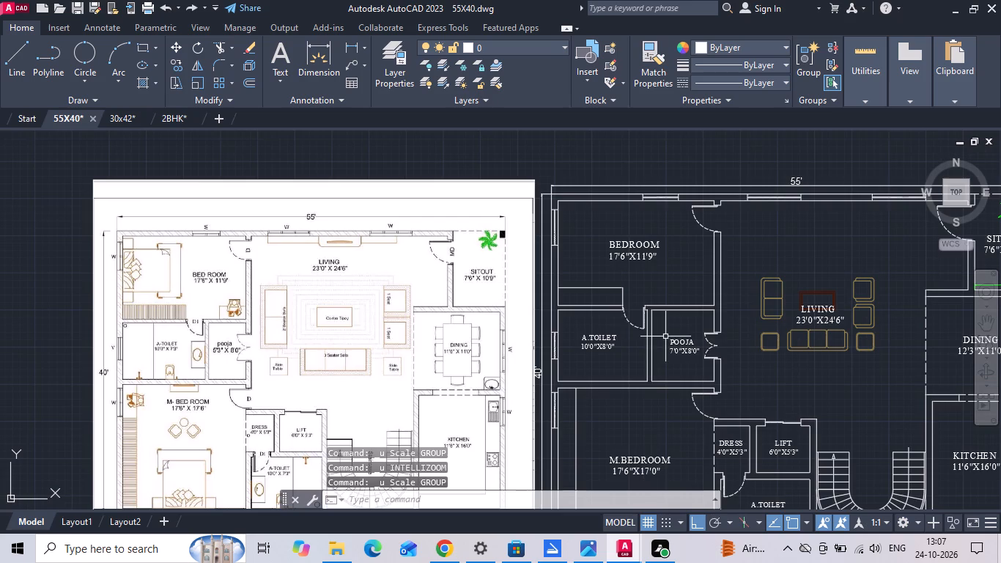
Scale the sofas, armchairs, side tables and centre table's two larger rectangles together about 1.5 times from the two-seater's east side.
scroll(558, 333, "down", 1)
scroll(753, 336, "up", 2)
left_click_drag(767, 240, 762, 279)
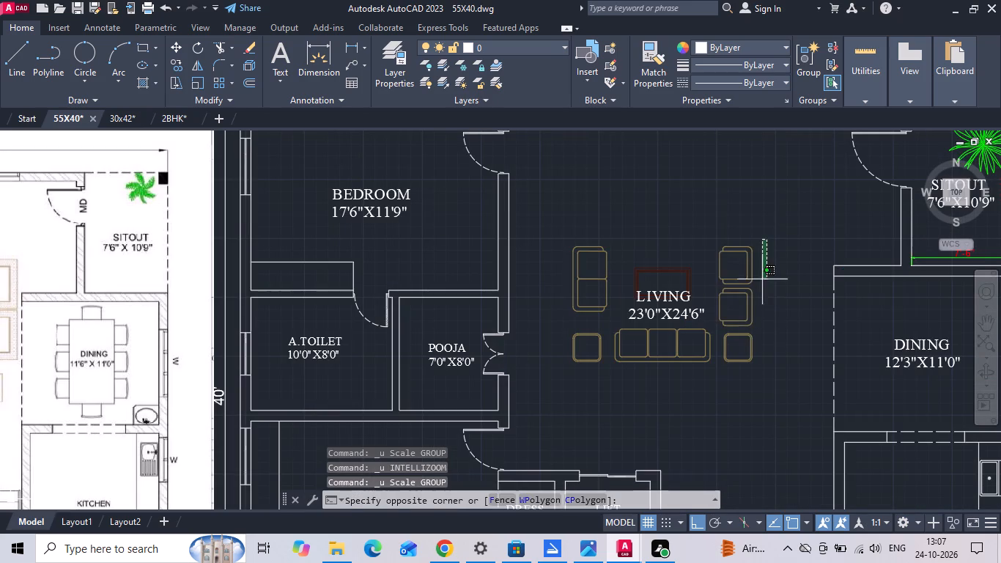
left_click(724, 397)
left_click(632, 224)
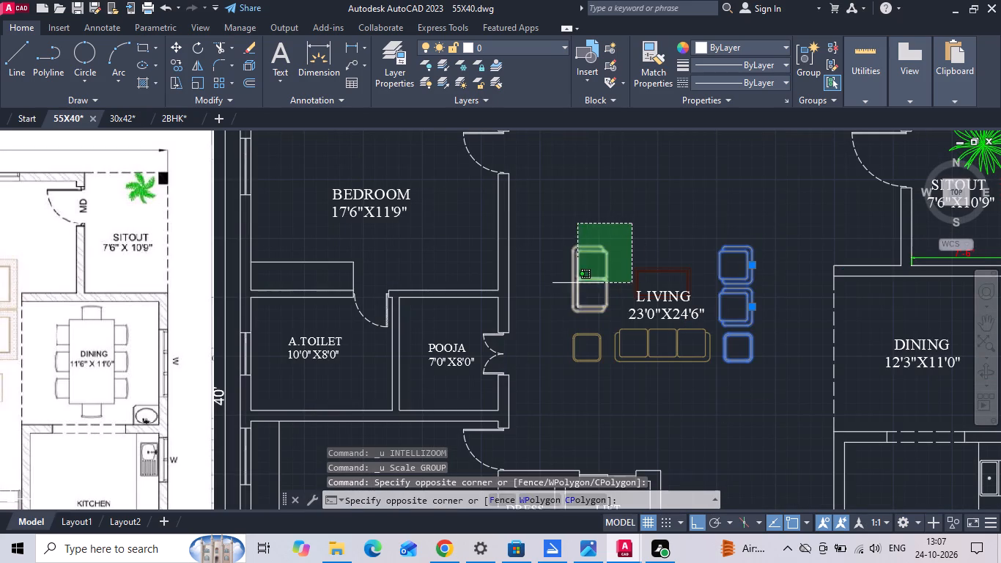
left_click(572, 282)
left_click(654, 268)
left_click(635, 279)
scroll(642, 330, "up", 2)
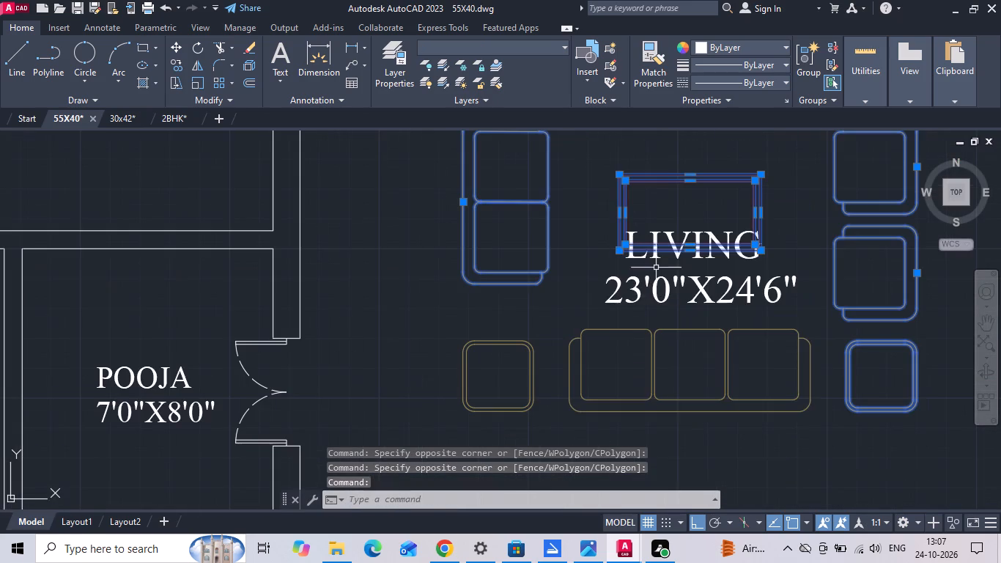
left_click_drag(739, 352, 650, 369)
left_click(531, 364)
right_click(516, 352)
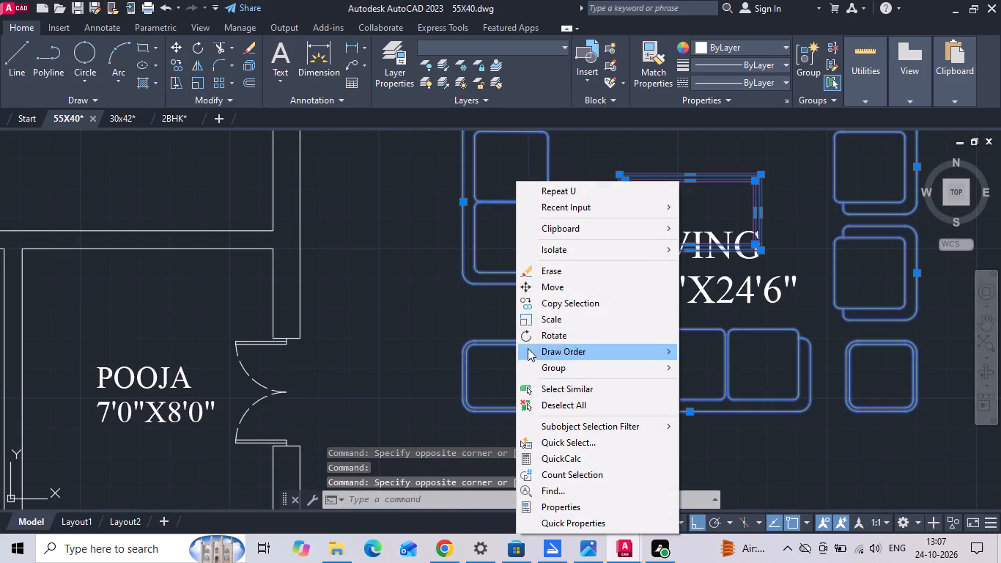
left_click(545, 312)
scroll(482, 334, "down", 2)
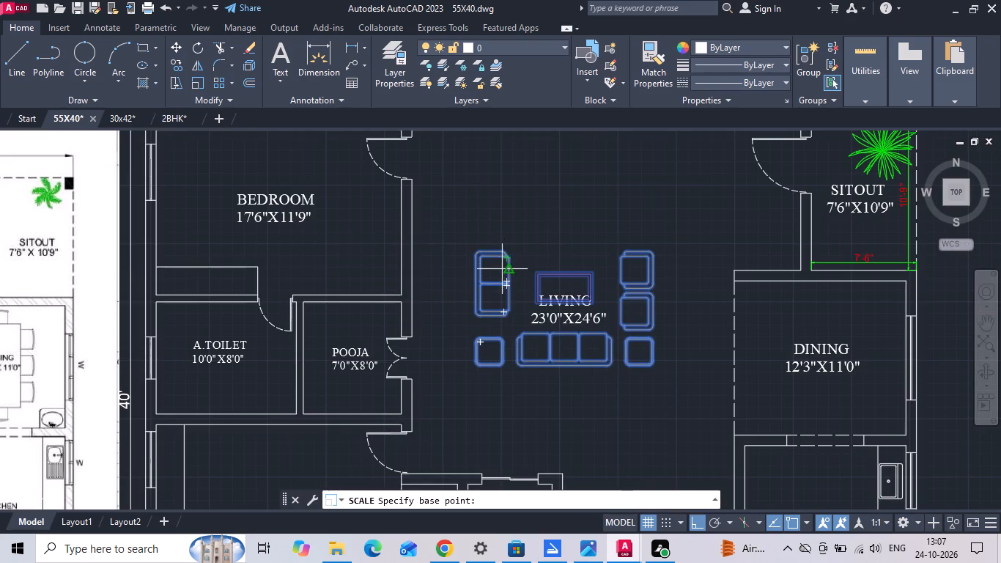
left_click(511, 271)
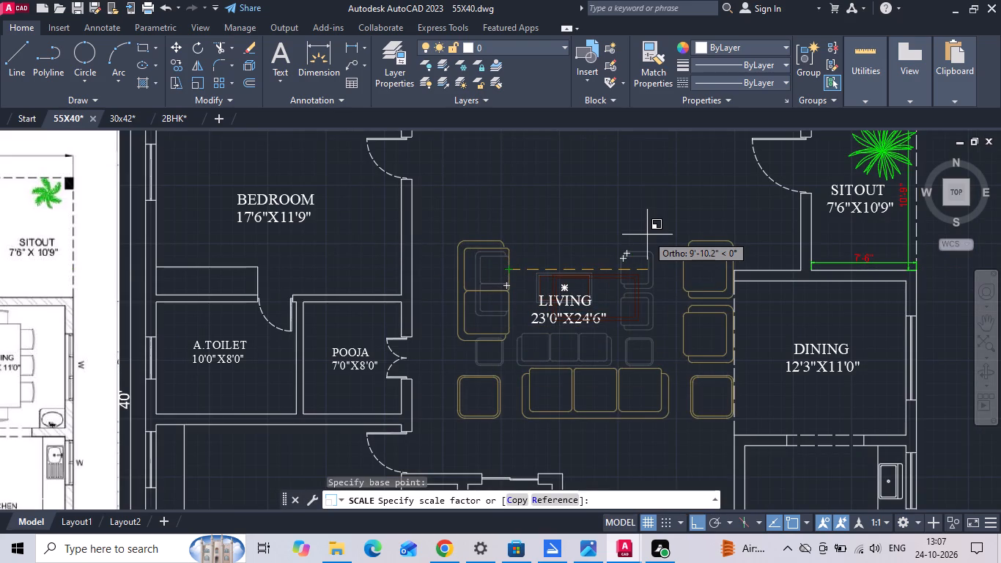
left_click(647, 235)
Move the sofas, armchairs and side tables about 3' north, without the centre table.
left_click(692, 221)
left_click(445, 269)
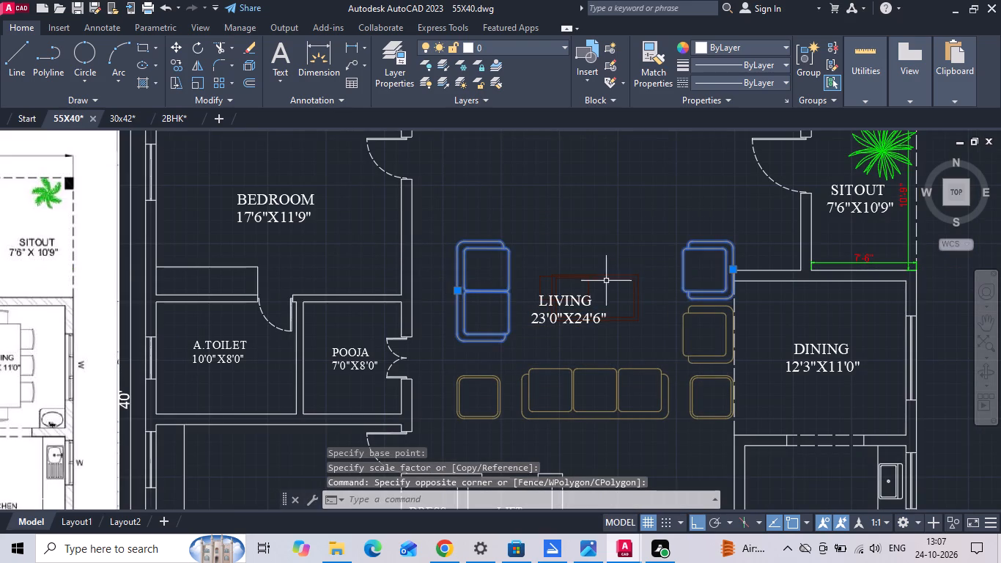
left_click_drag(712, 342, 706, 347)
left_click(473, 419)
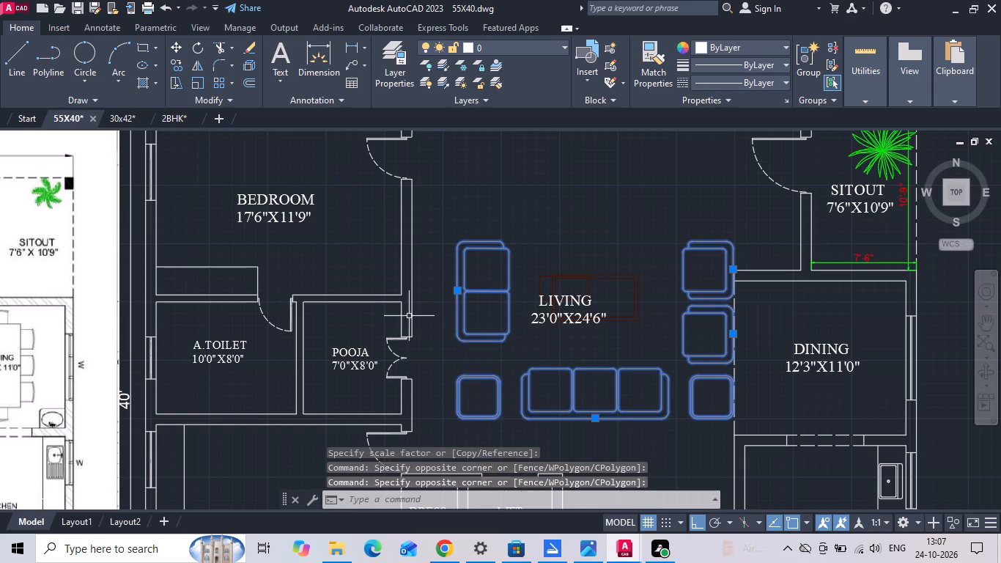
right_click(383, 291)
left_click(421, 295)
left_click(534, 384)
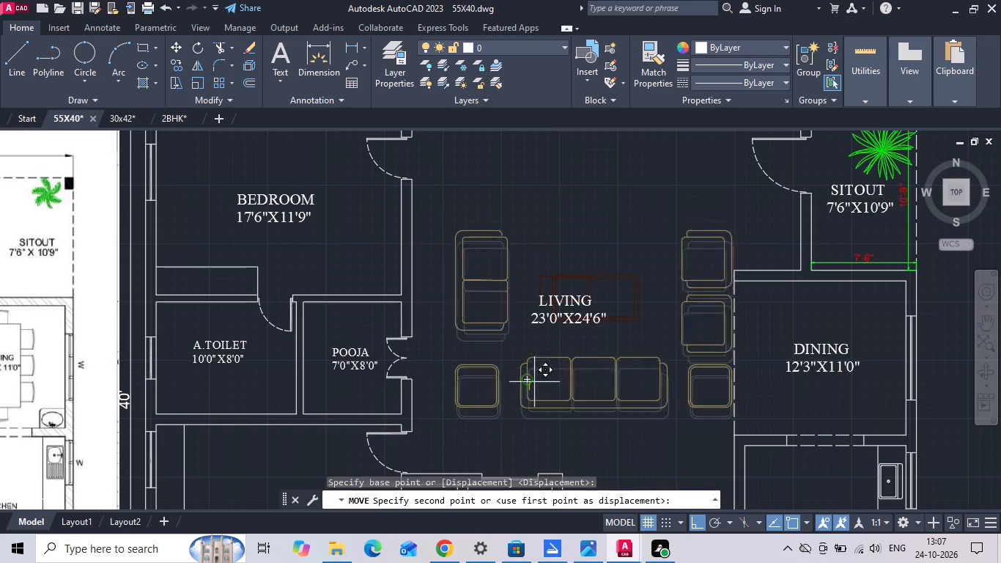
scroll(533, 356, "up", 1)
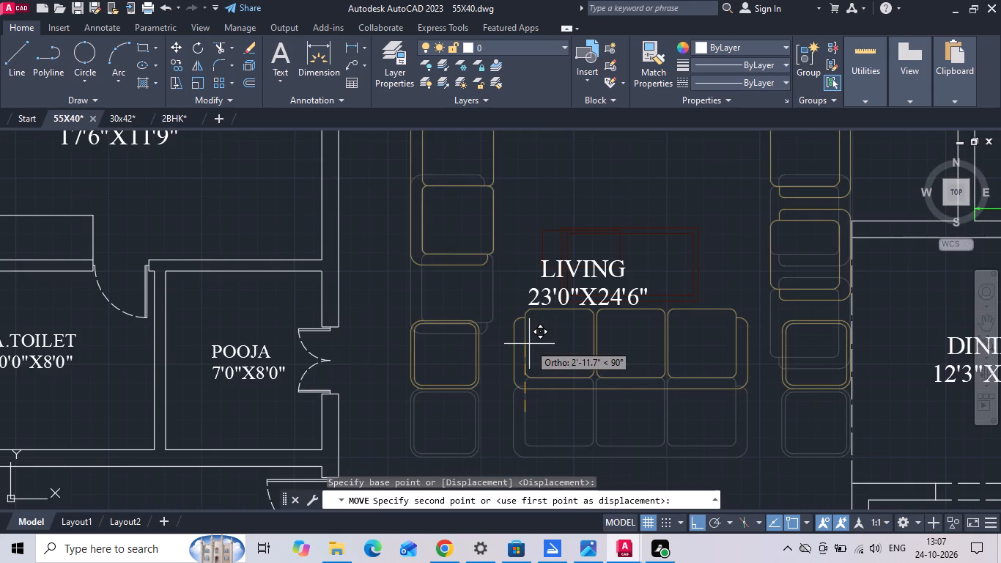
left_click(527, 348)
scroll(484, 356, "down", 1)
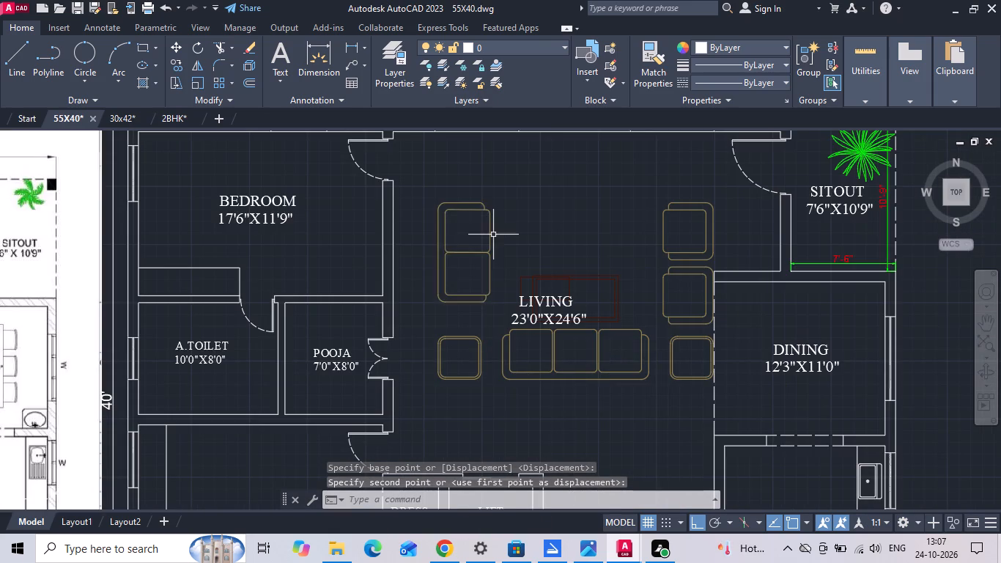
Move the sofas, armchairs and side tables about 1'-11" west in the living room.
left_click_drag(485, 196, 480, 224)
left_click(469, 372)
left_click(627, 365)
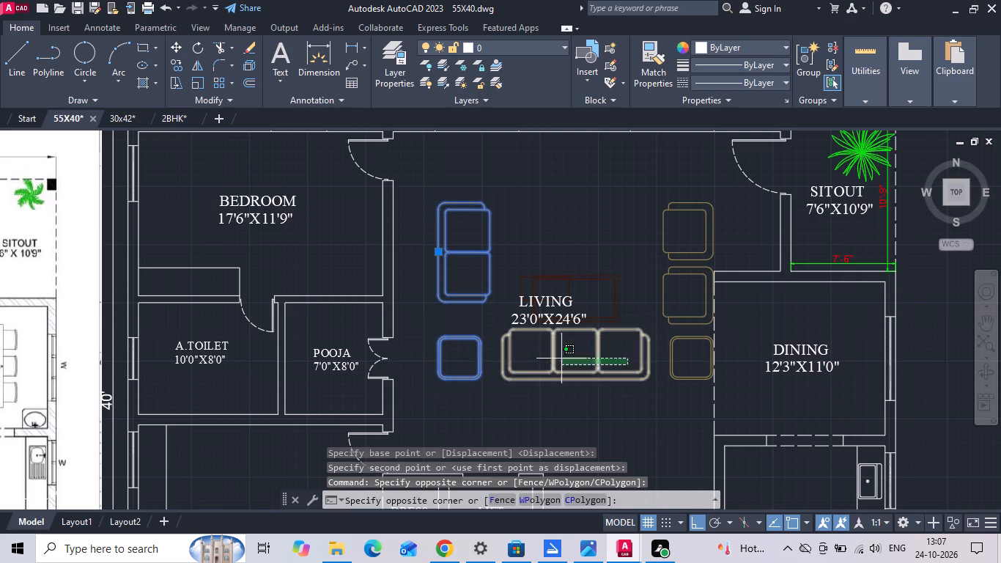
left_click(527, 365)
left_click_drag(679, 196, 678, 262)
left_click(671, 380)
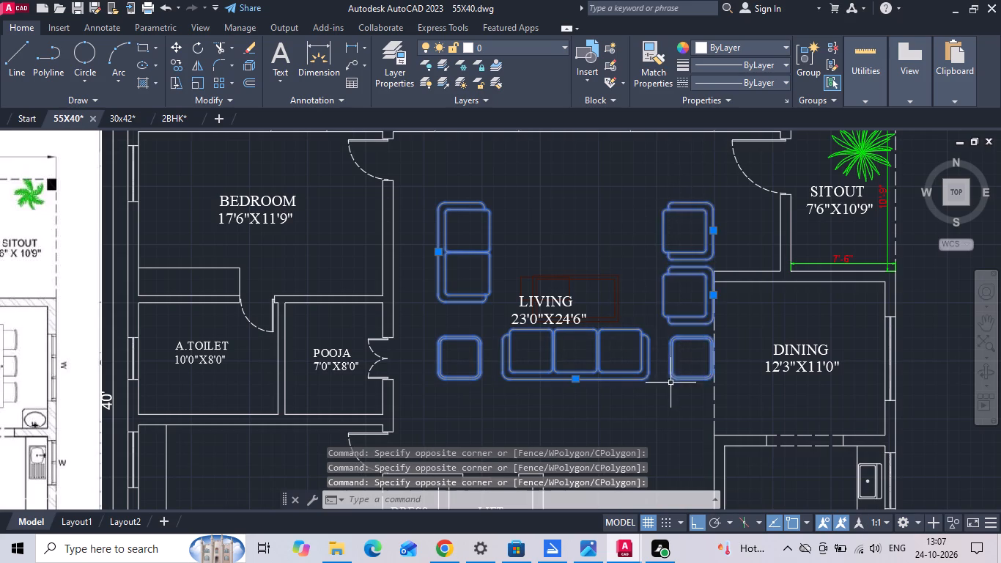
right_click(661, 380)
left_click(701, 139)
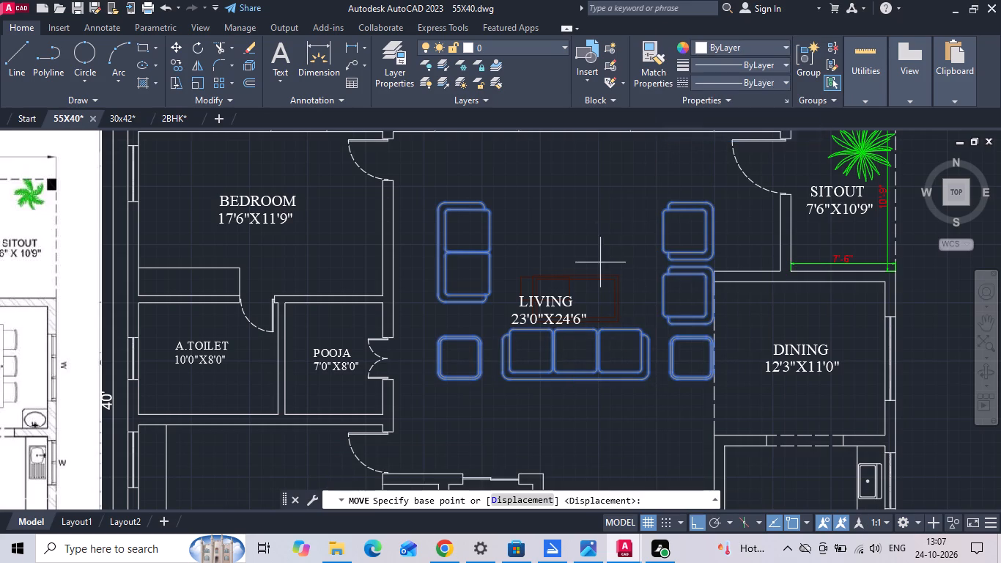
left_click(571, 446)
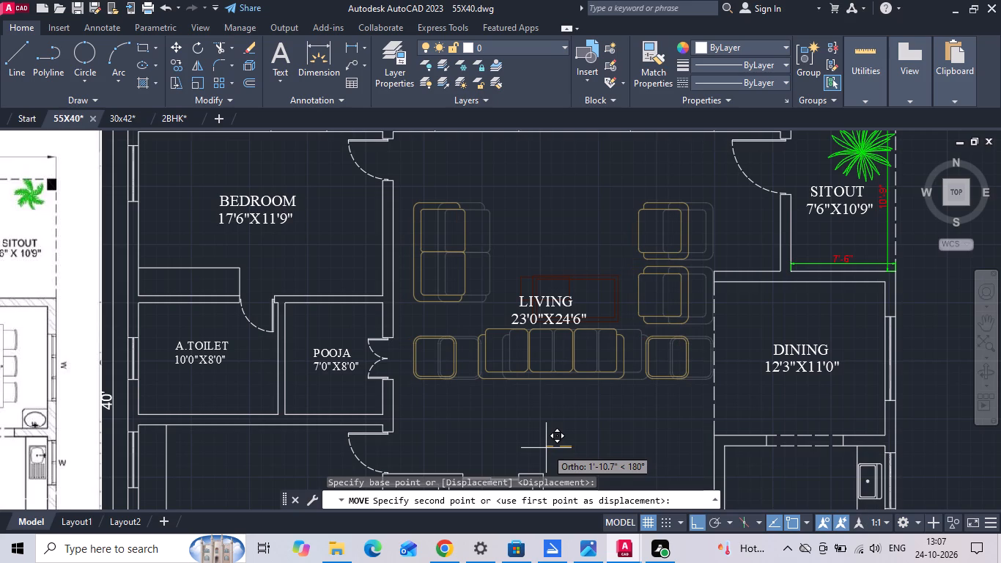
left_click(546, 448)
Move the centre table's two larger rectangles about 2'-3" north, clear of the room label.
scroll(566, 248, "up", 2)
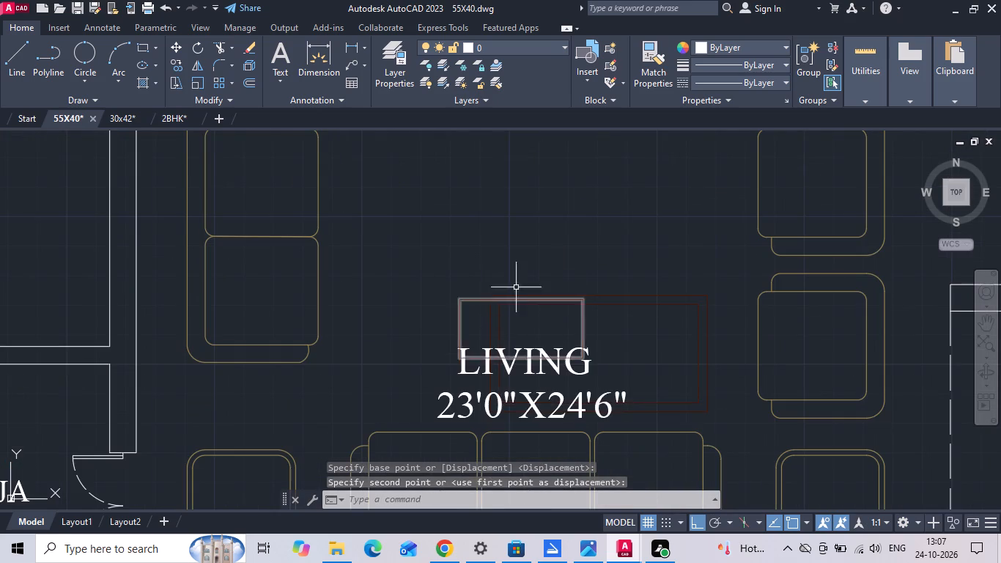
scroll(569, 290, "up", 2)
left_click(590, 229)
scroll(569, 301, "down", 1)
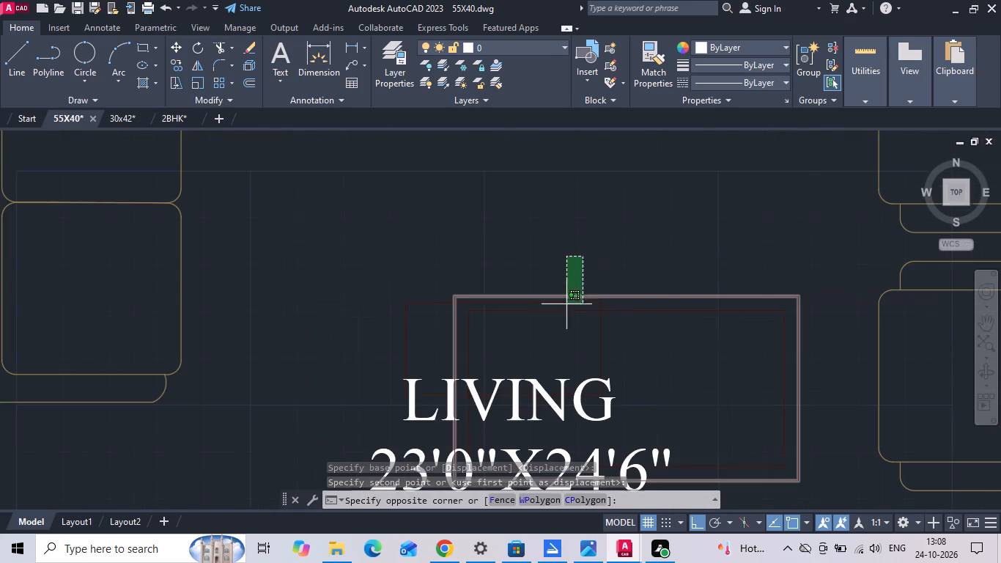
left_click(564, 226)
left_click_drag(676, 253, 652, 308)
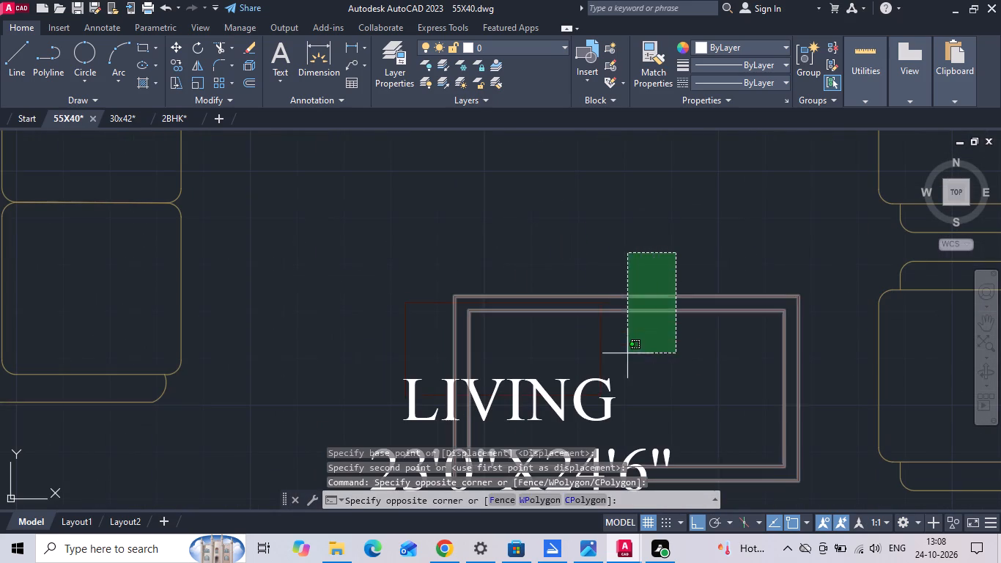
left_click(627, 356)
right_click(627, 357)
left_click(657, 109)
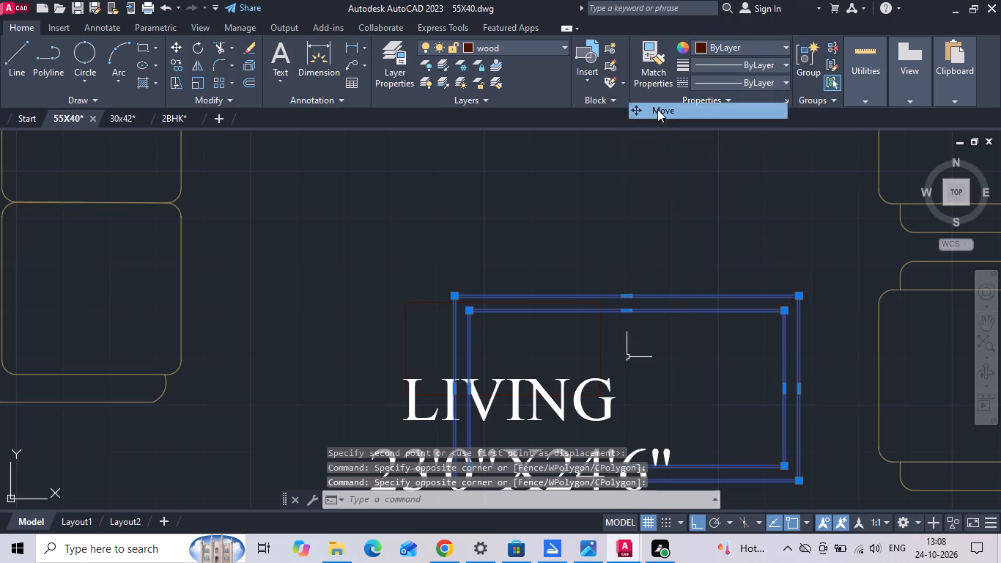
left_click(714, 372)
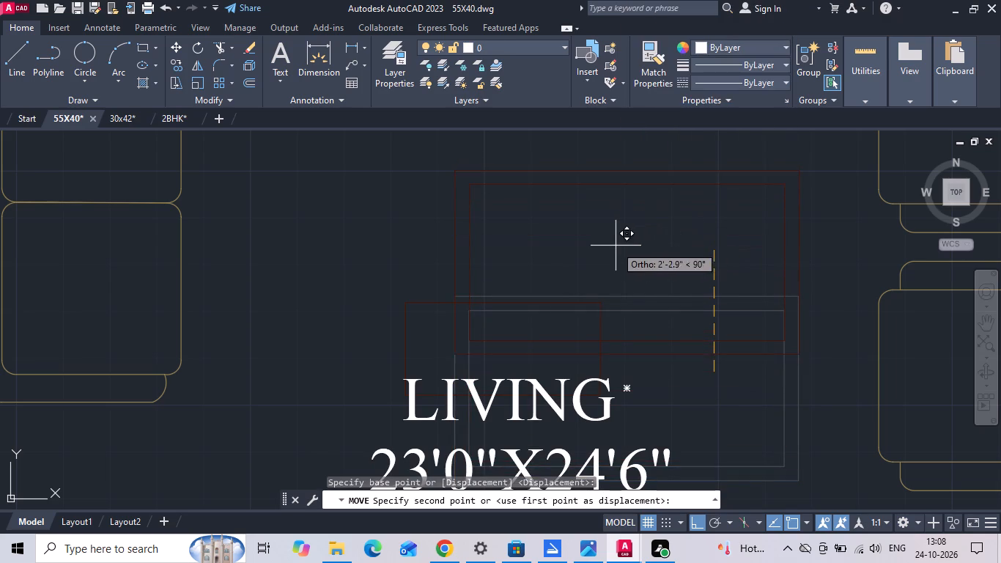
left_click(616, 246)
Move the small centre-table rectangle so it sits centred inside the two larger rectangles.
left_click(406, 313)
right_click(405, 301)
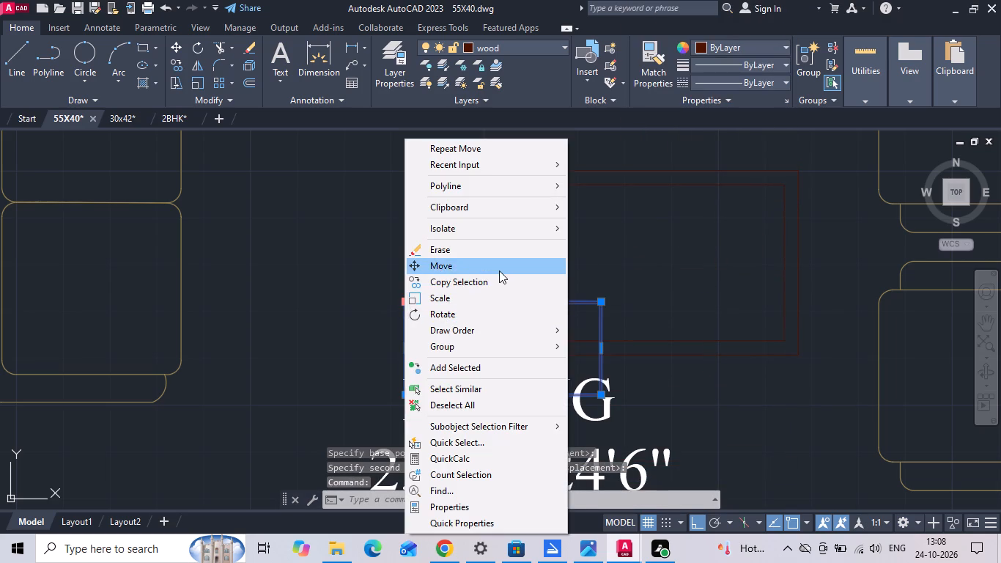
left_click(499, 271)
left_click(498, 350)
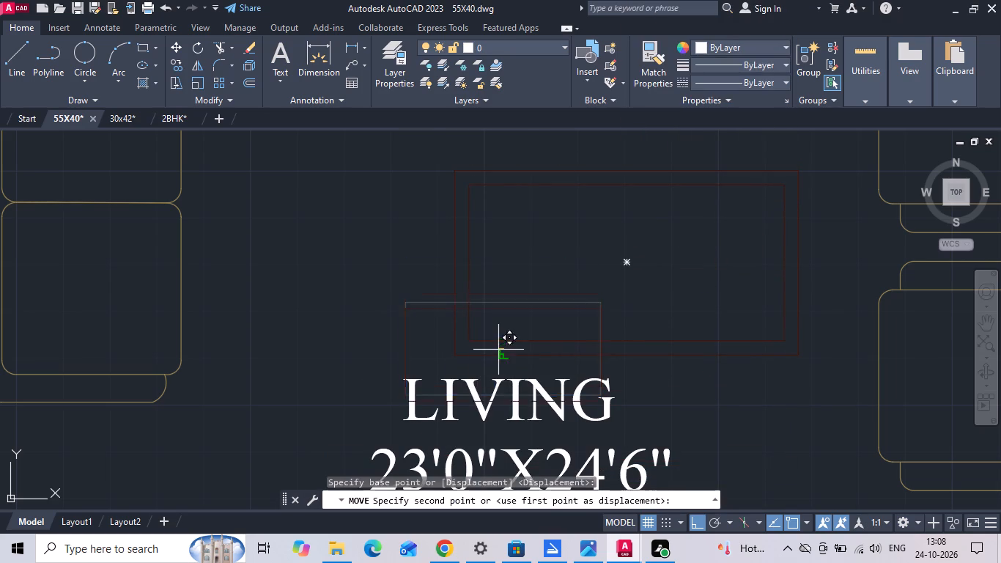
left_click(624, 260)
scroll(514, 352, "down", 1)
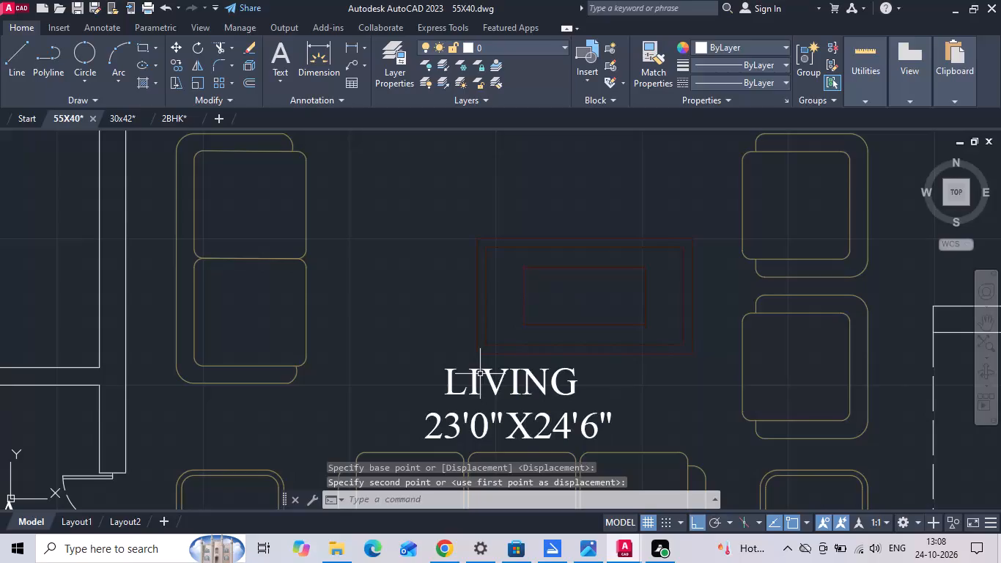
Move the whole centre table about 1'-6" west, above the LIVING room label.
left_click(578, 203)
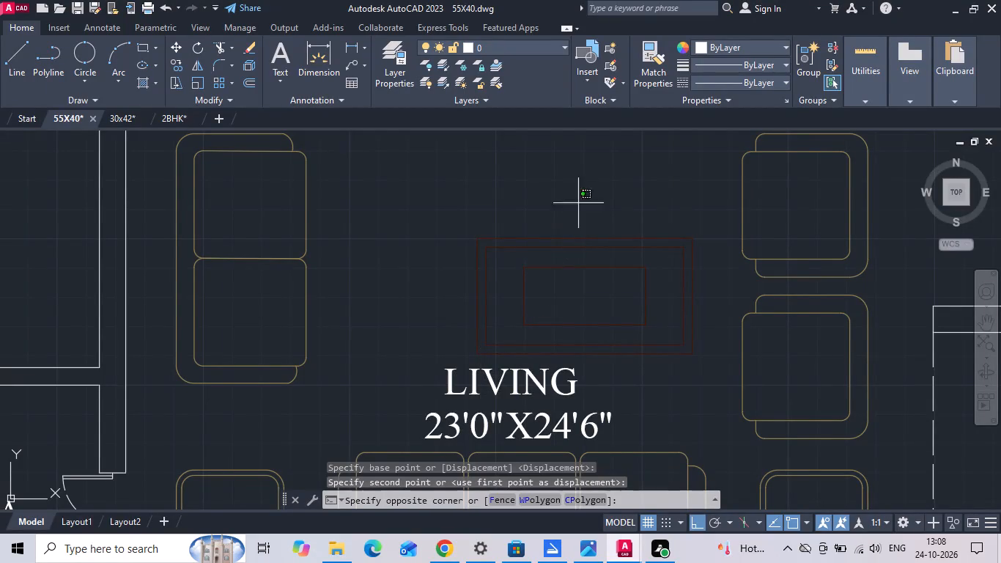
left_click(514, 281)
right_click(514, 281)
left_click(542, 281)
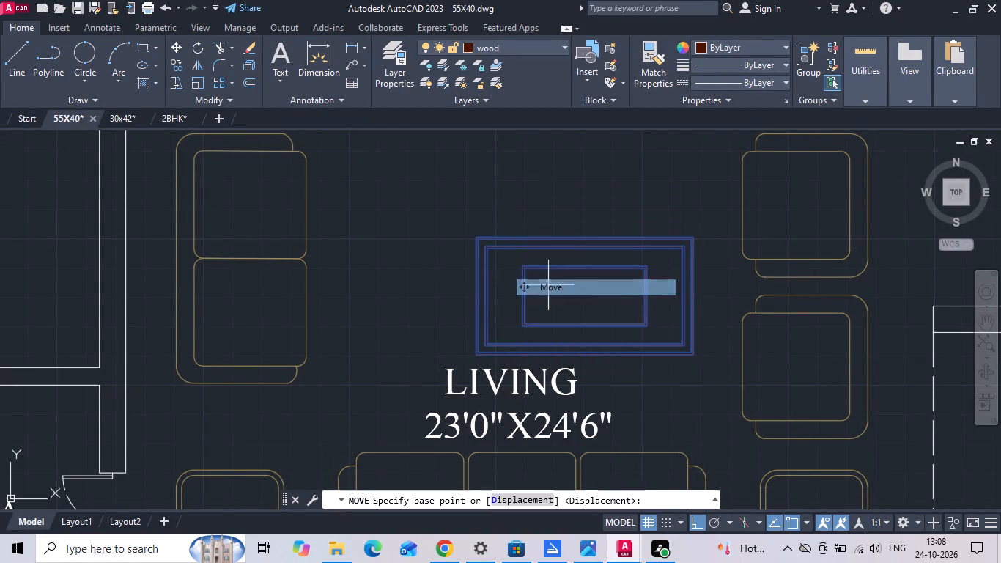
left_click(715, 397)
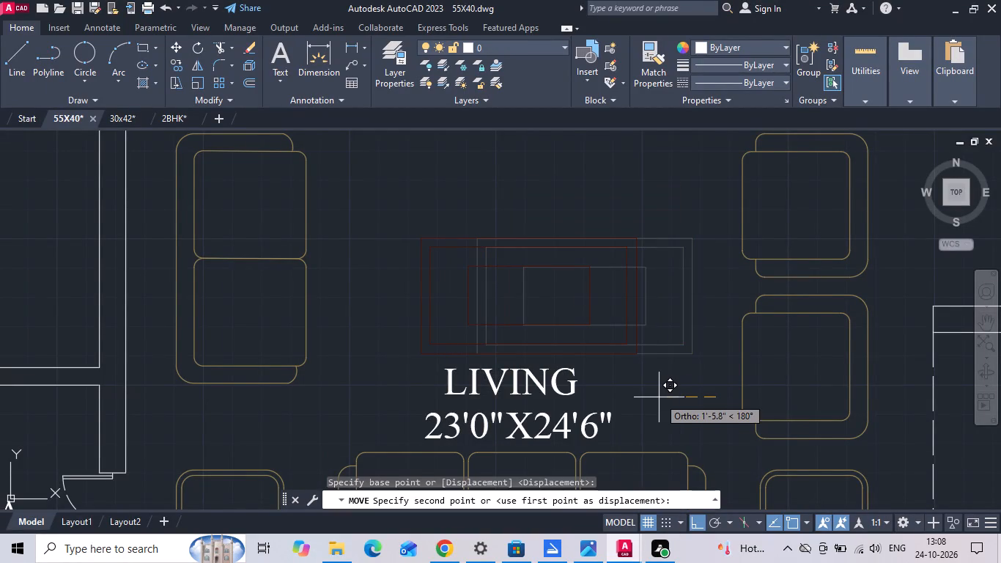
left_click(659, 397)
Copy the wall-mounted TV unit from the east wall of the hall in the 30x42 drawing.
scroll(672, 325, "down", 3)
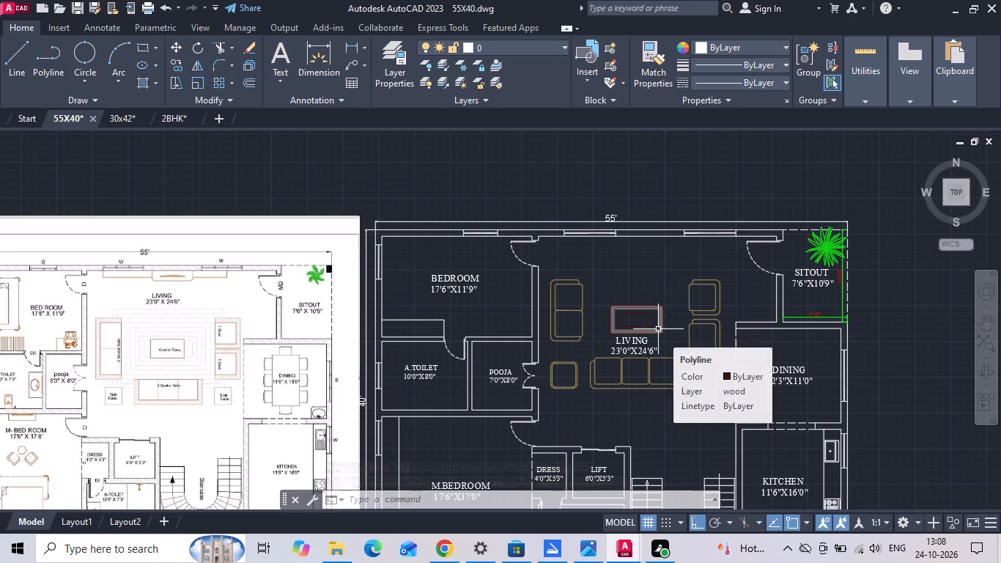
left_click(119, 114)
scroll(566, 335, "down", 1)
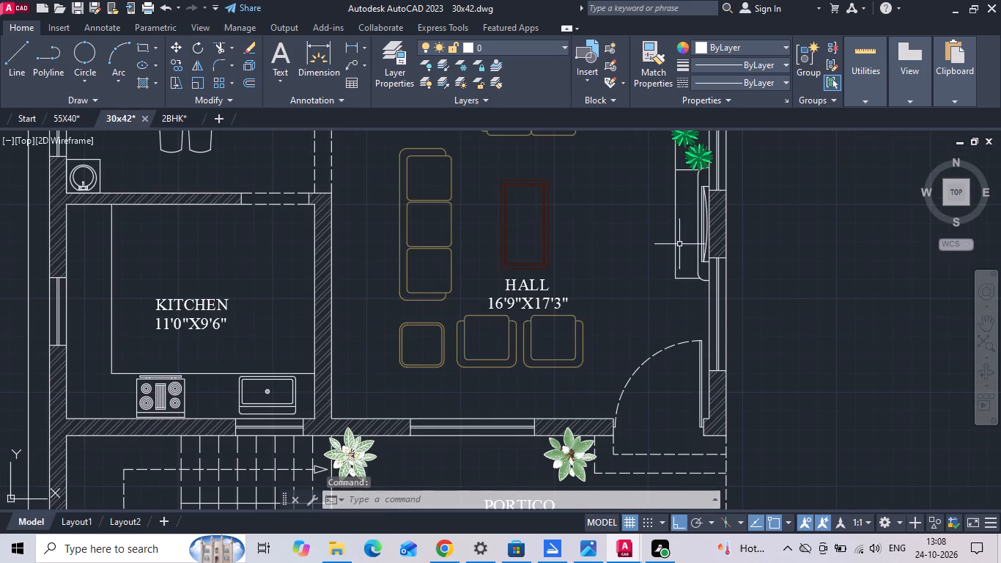
scroll(692, 183, "up", 2)
middle_click_drag(716, 171, 707, 205)
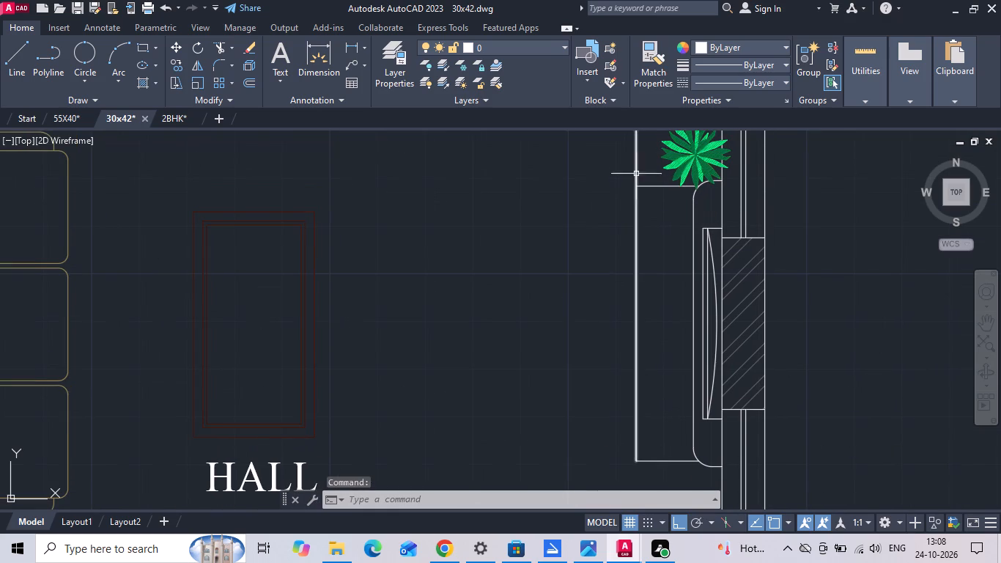
left_click(613, 169)
middle_click_drag(731, 480, 726, 451)
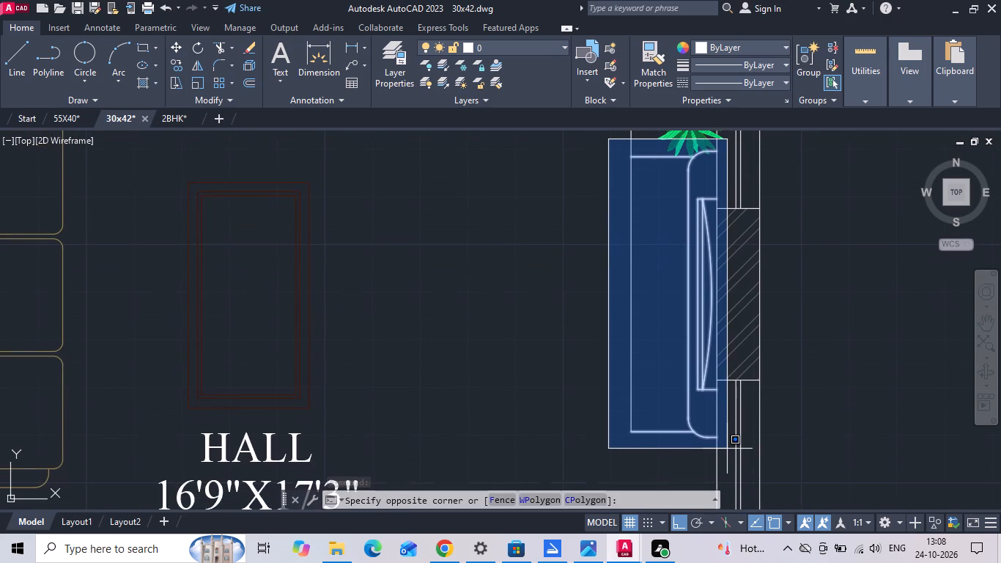
left_click(727, 449)
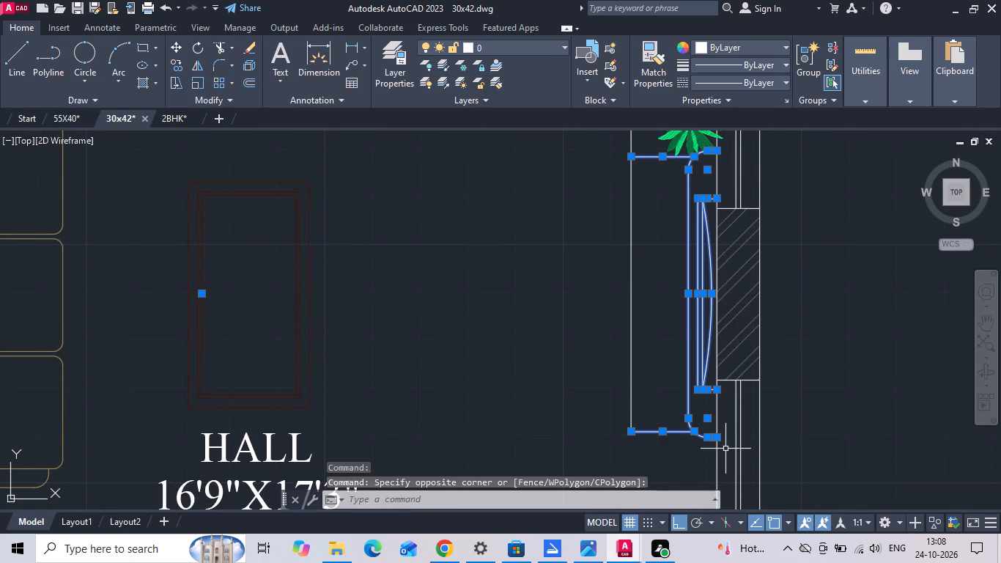
key("ctrl+c")
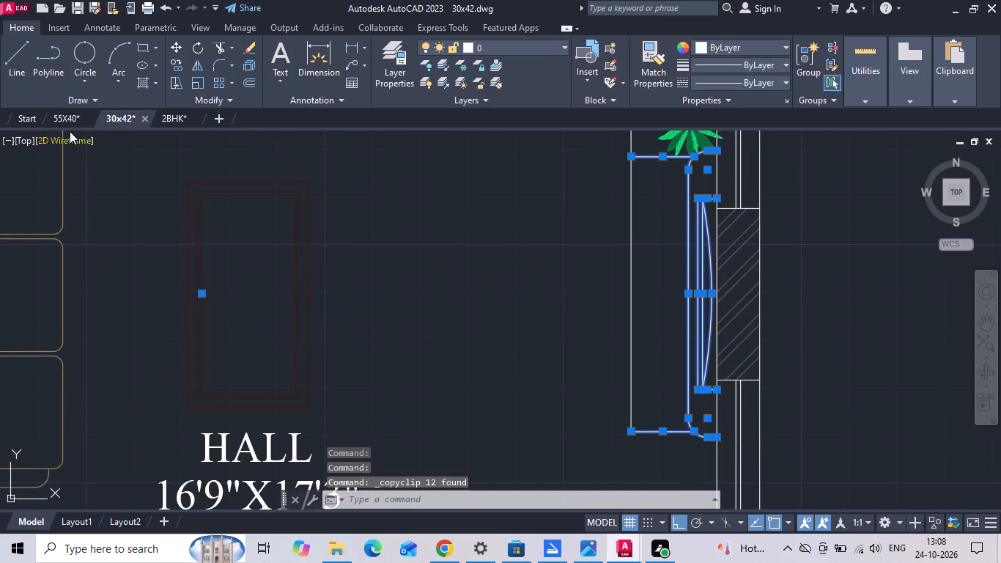
Paste the TV unit into the 55X40 drawing's living room, between the sofas and just below the north wall.
left_click(64, 117)
key("ctrl+v")
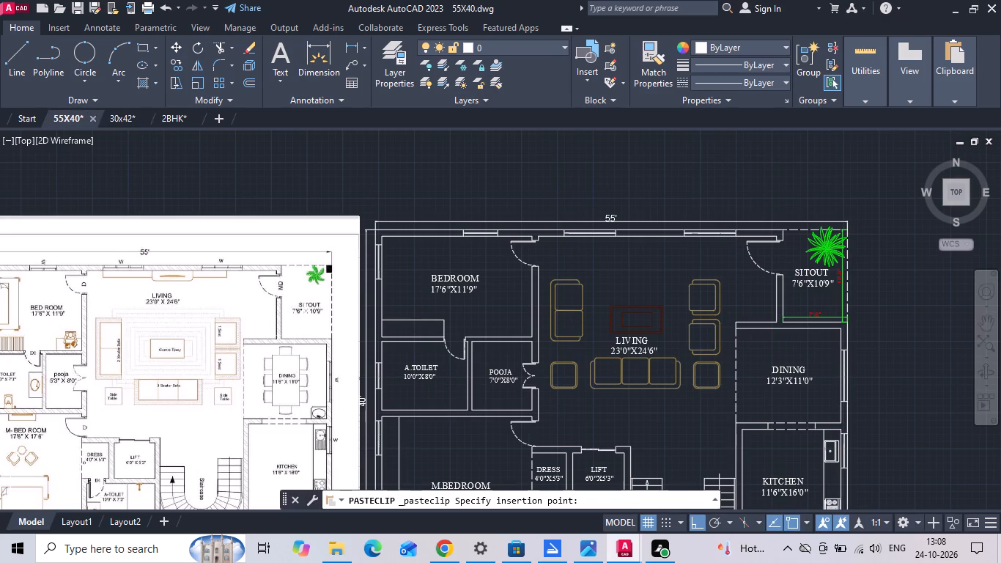
scroll(640, 287, "up", 1)
middle_click_drag(640, 287, 476, 441)
scroll(448, 433, "up", 1)
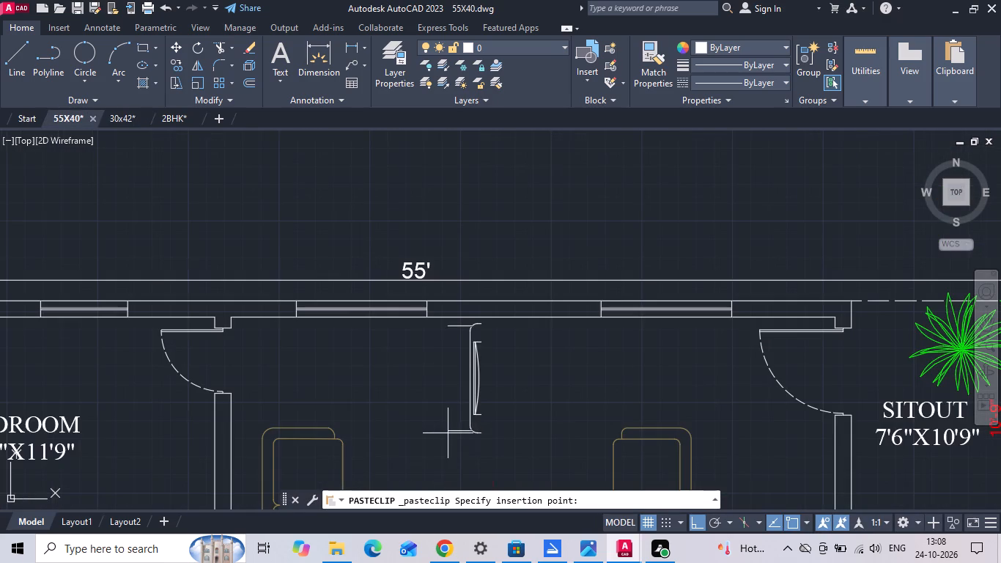
left_click(440, 447)
key("Escape")
Erase the two short cabinet lines pasted at the ends of the TV unit.
left_click(456, 342)
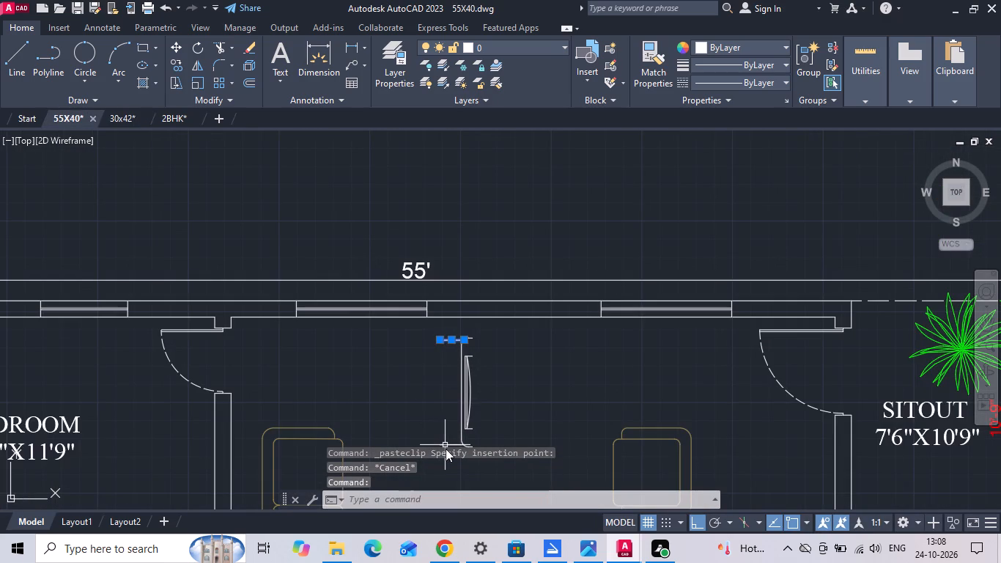
left_click(446, 445)
key("Delete")
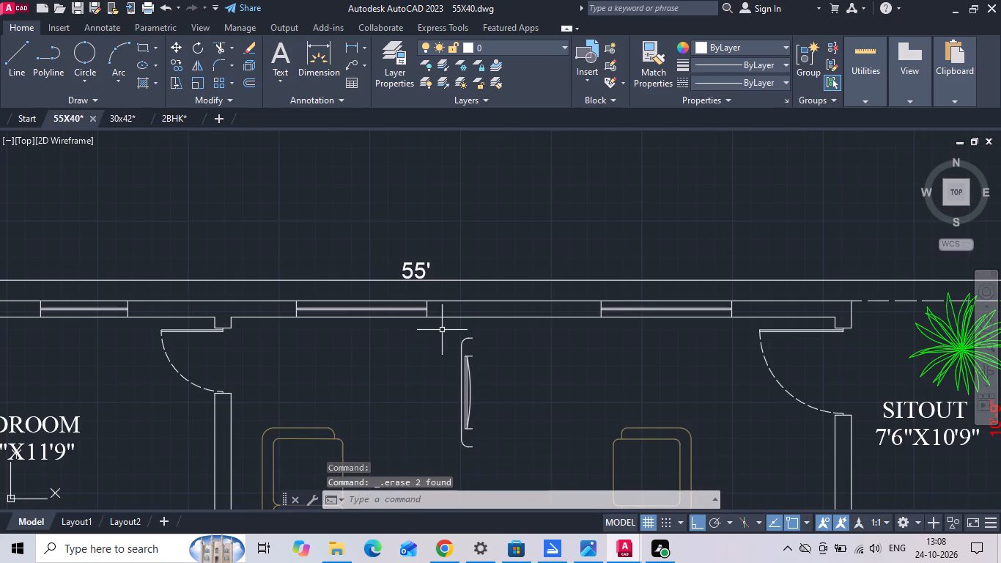
Rotate the TV unit 90° counterclockwise so its open back faces the living room's north wall.
left_click_drag(442, 330, 448, 338)
left_click(498, 456)
right_click(498, 456)
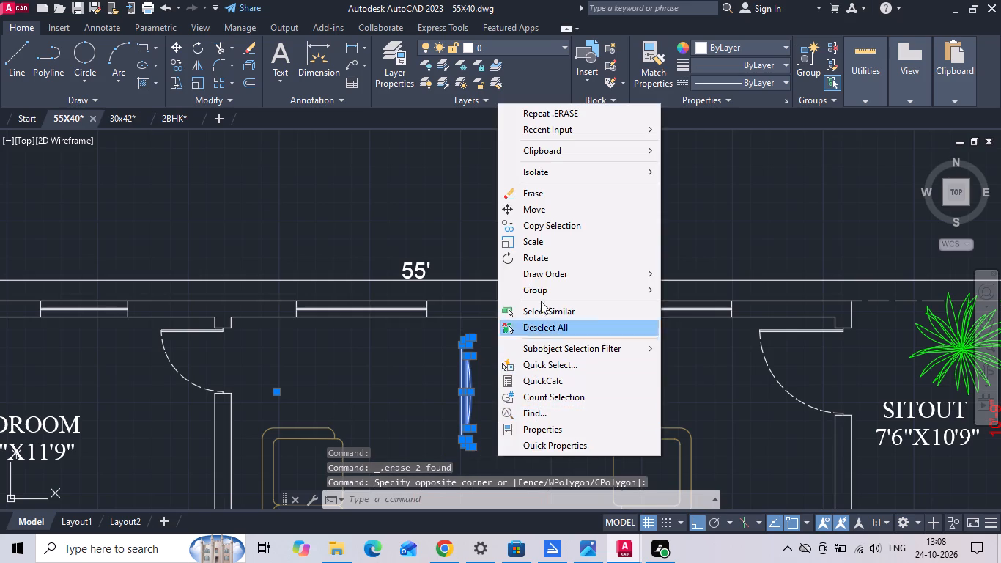
left_click(536, 264)
scroll(496, 370, "up", 1)
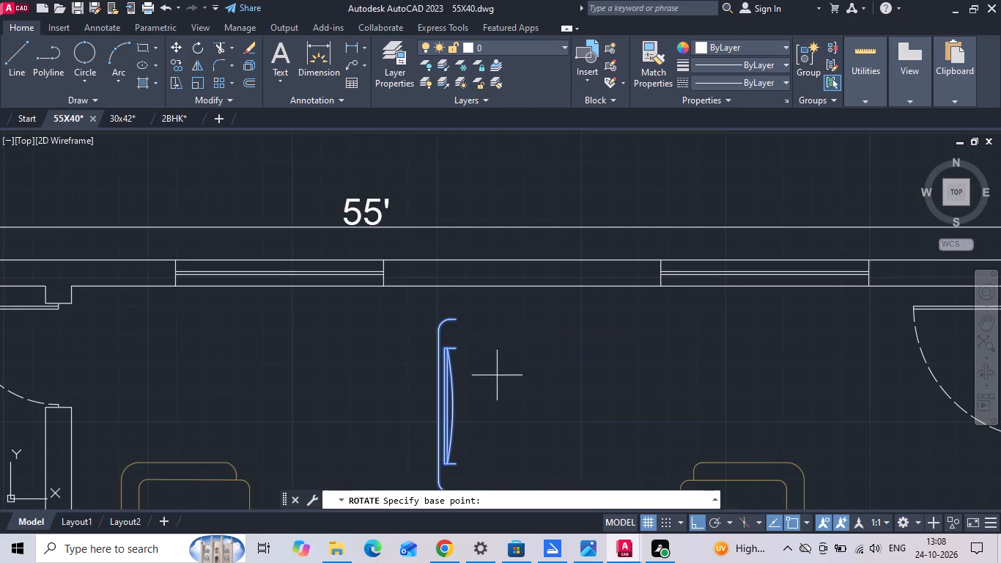
left_click(480, 394)
left_click(504, 327)
scroll(510, 367, "down", 2)
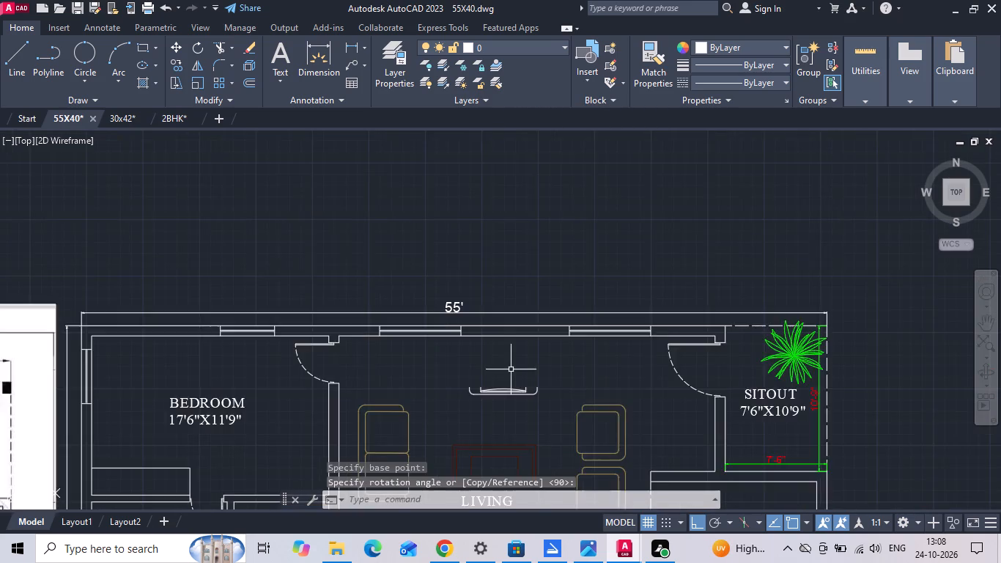
Draw a line across the open back of the TV screen, joining its two short end lines.
scroll(511, 369, "down", 1)
middle_click_drag(373, 369, 557, 323)
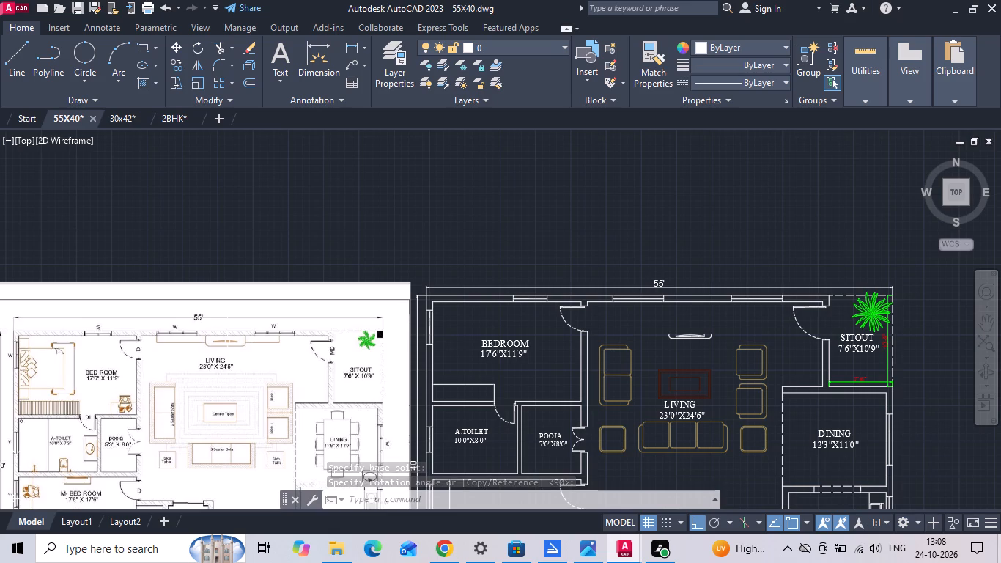
scroll(749, 321, "up", 2)
scroll(749, 321, "down", 2)
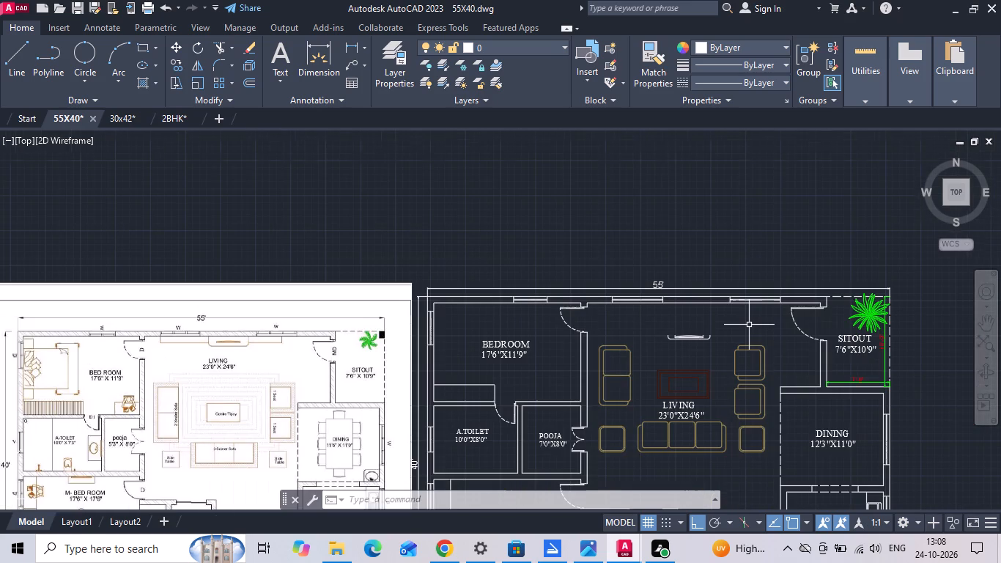
scroll(724, 332, "up", 2)
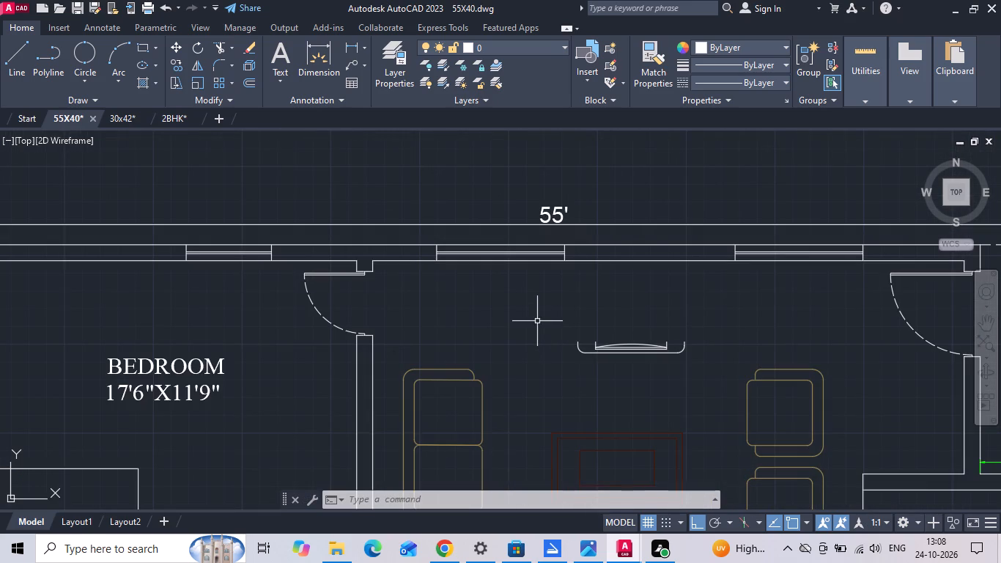
left_click(537, 321)
key("Escape")
scroll(665, 323, "up", 2)
key("l")
key("space")
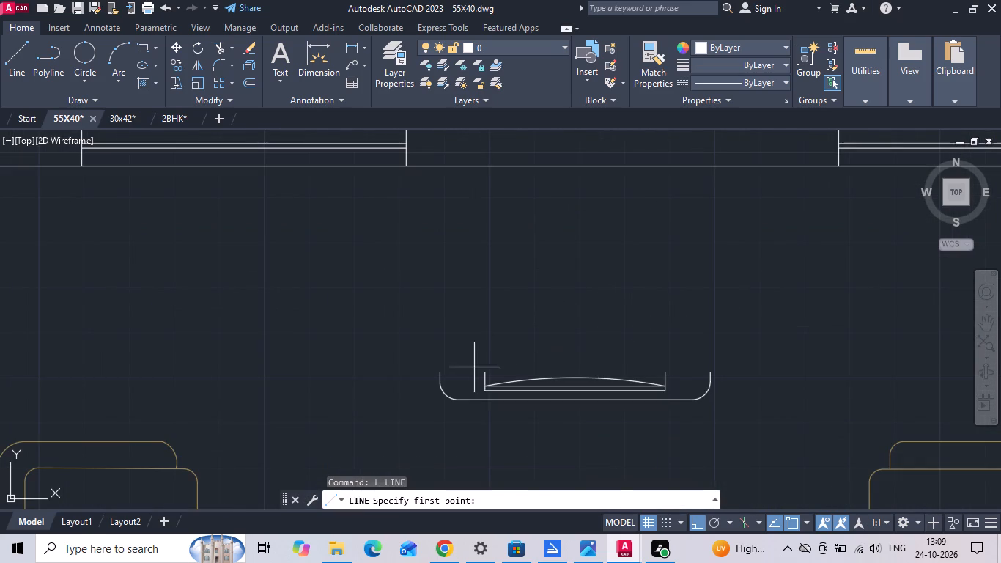
left_click(479, 375)
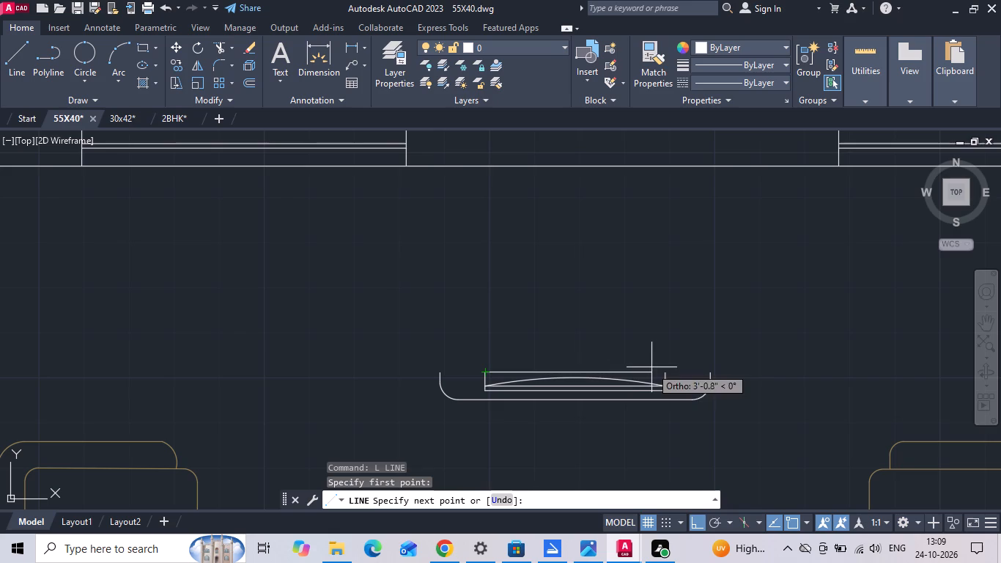
left_click(665, 373)
key("Escape")
Move the TV unit north so its back sits against the living room's north wall between the two windows.
left_click_drag(406, 343, 419, 386)
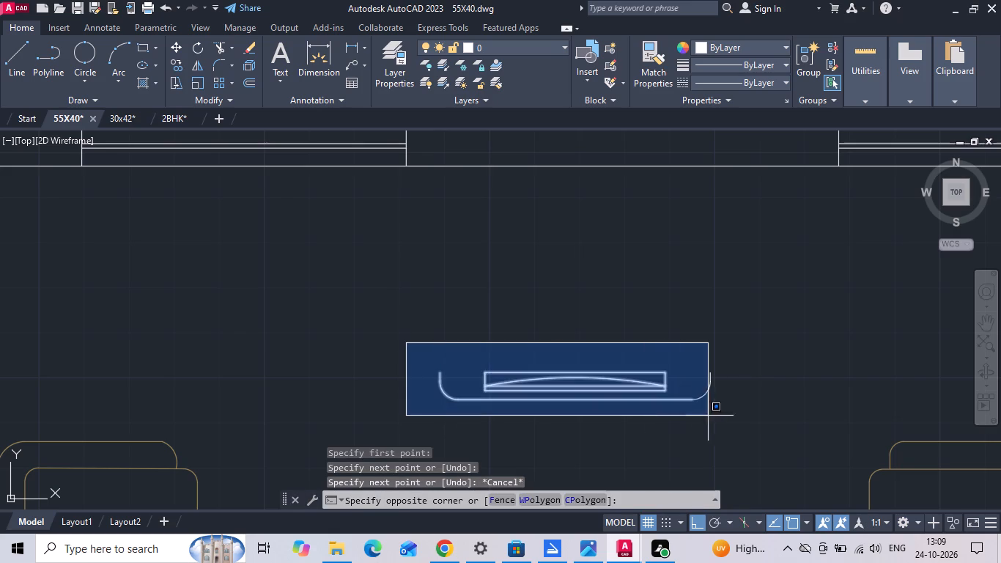
left_click(733, 428)
right_click(541, 280)
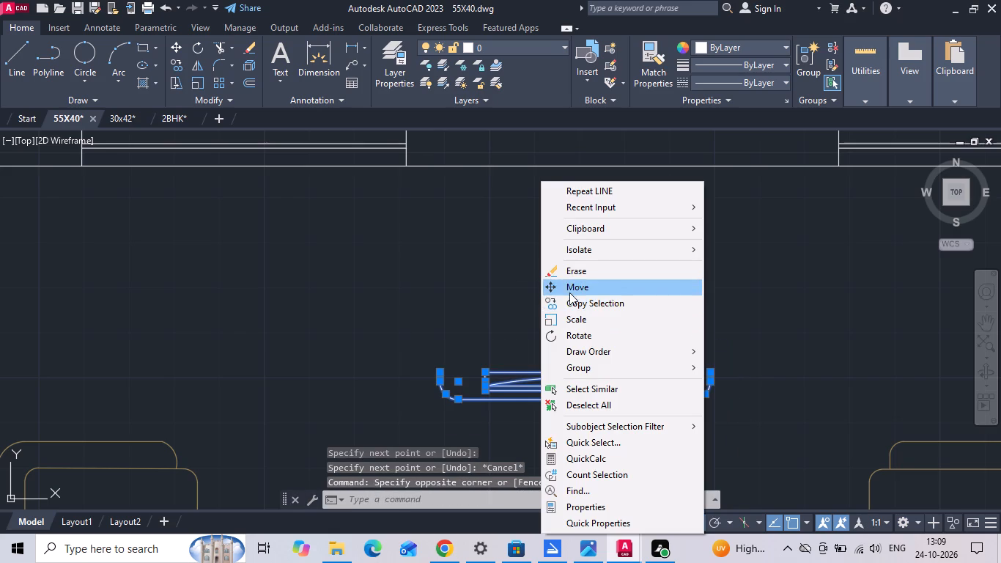
left_click(569, 292)
left_click(574, 369)
middle_click_drag(587, 290, 583, 320)
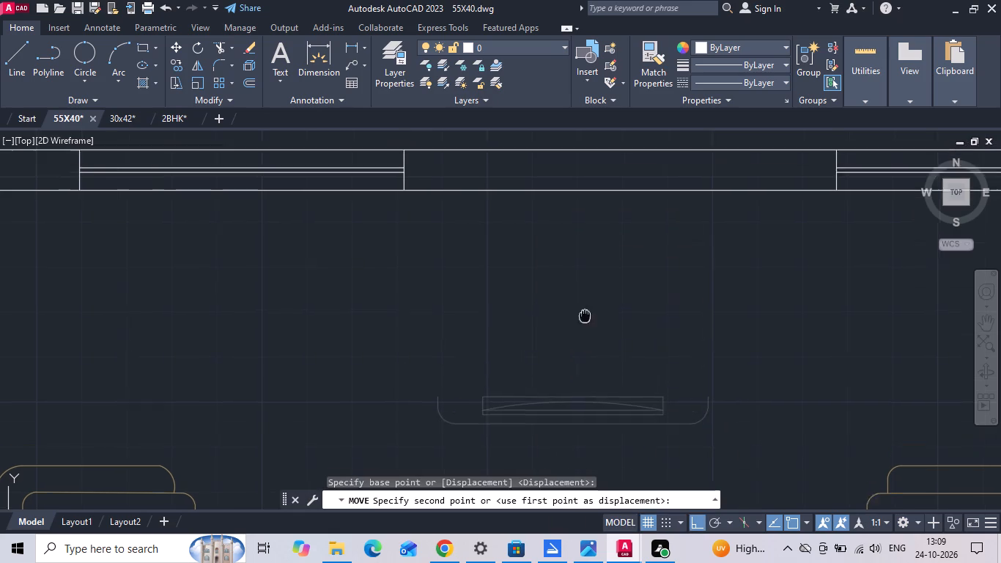
middle_click_drag(583, 320, 576, 355)
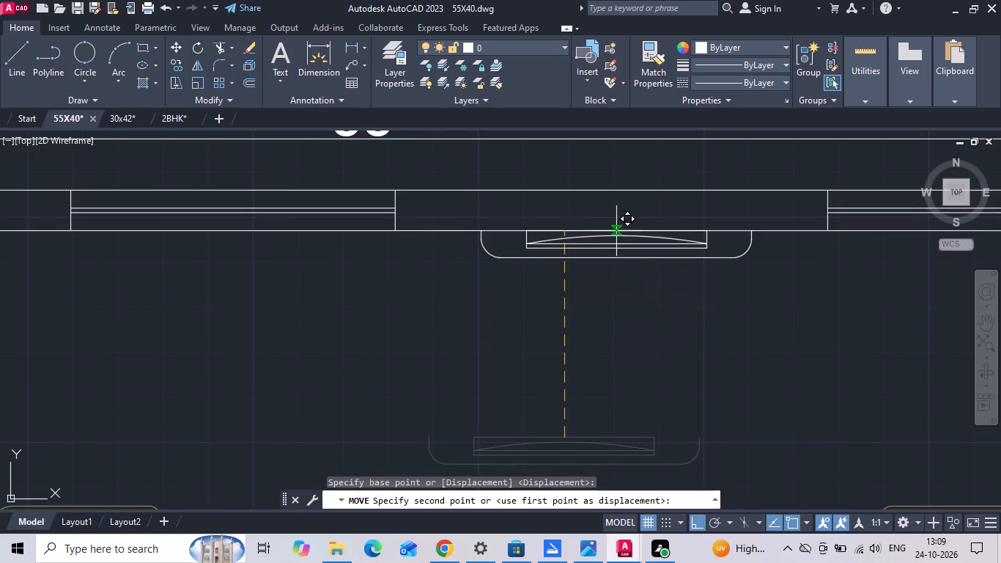
left_click(600, 227)
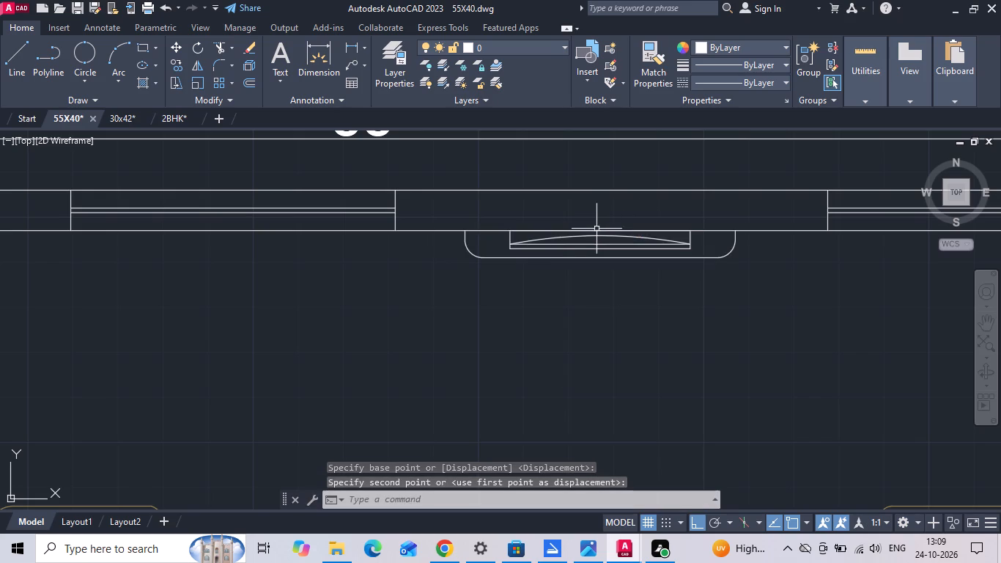
Add linear dimensions for the gaps between the TV unit's two ends and the adjacent window edges.
scroll(535, 264, "down", 4)
scroll(509, 271, "up", 2)
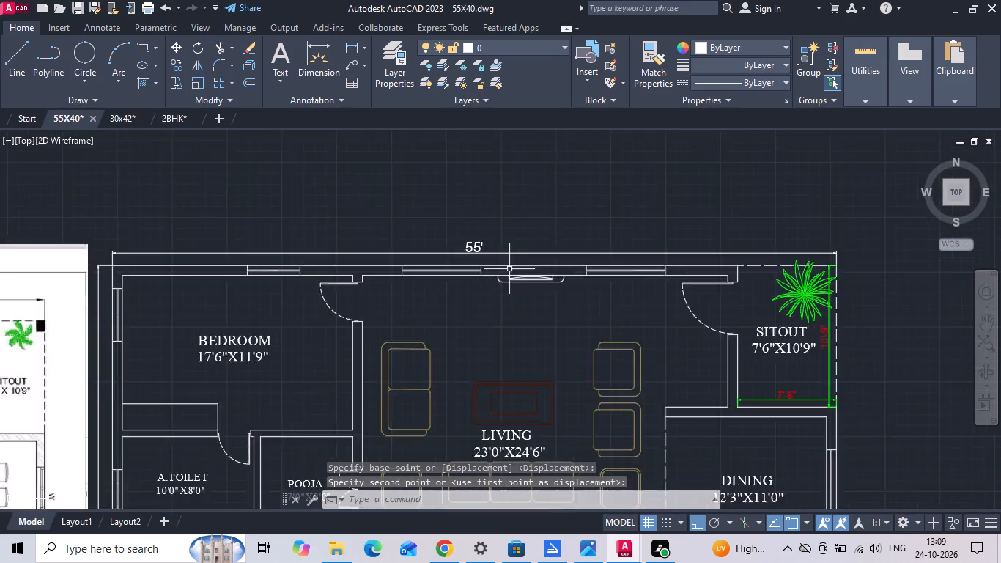
scroll(509, 269, "up", 1)
left_click(358, 48)
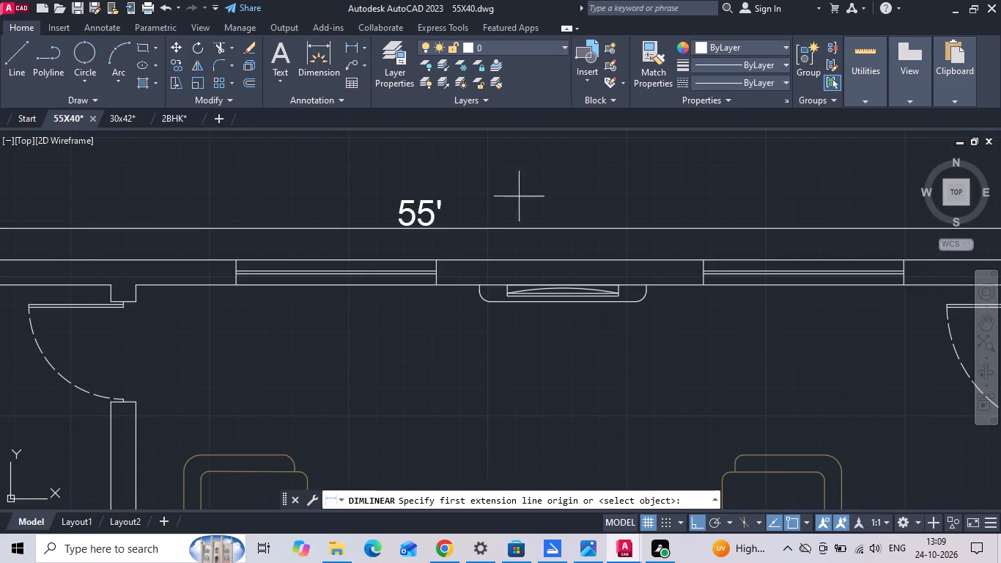
scroll(516, 251, "up", 2)
left_click(443, 319)
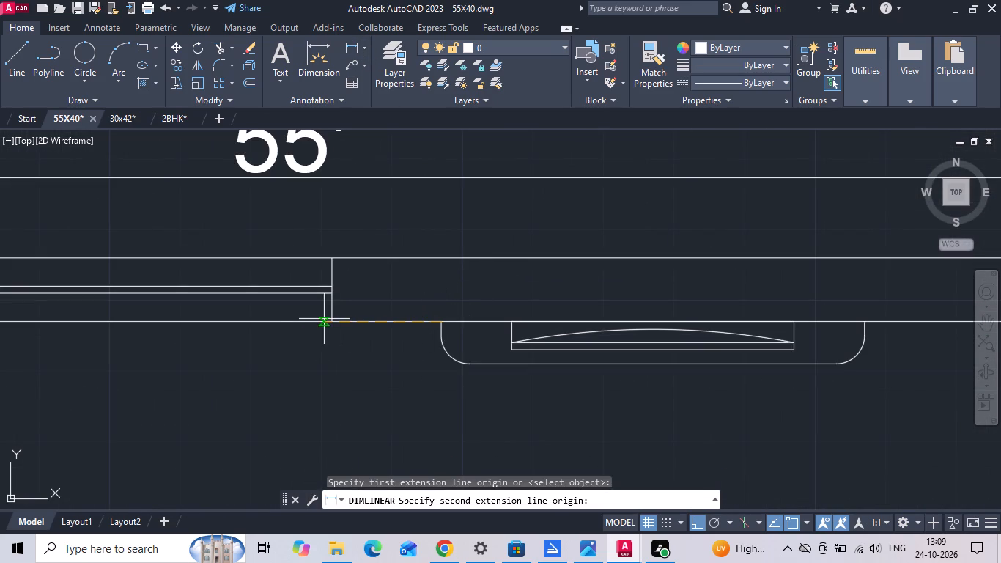
left_click(336, 321)
left_click(328, 364)
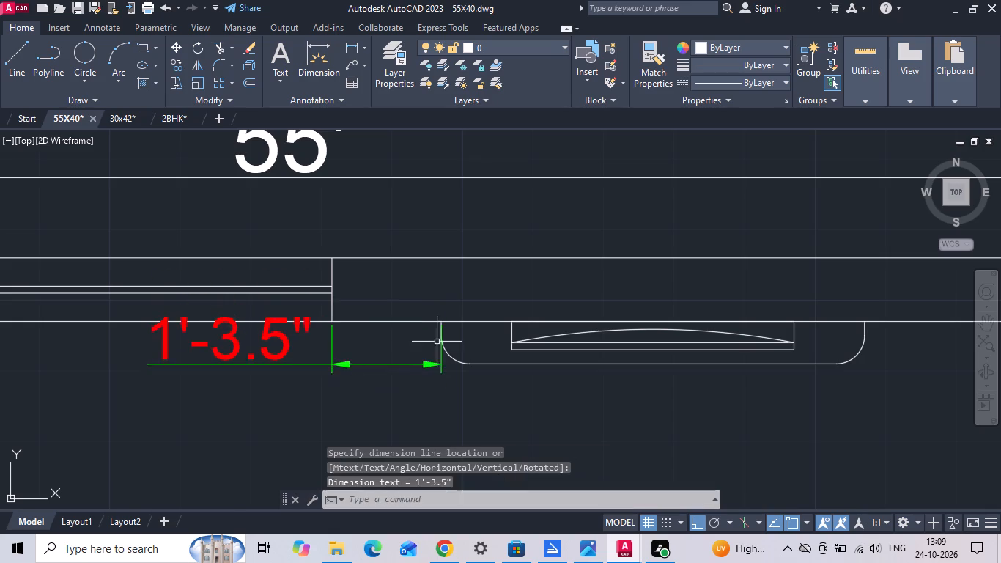
scroll(439, 341, "down", 1)
key("space")
left_click(703, 328)
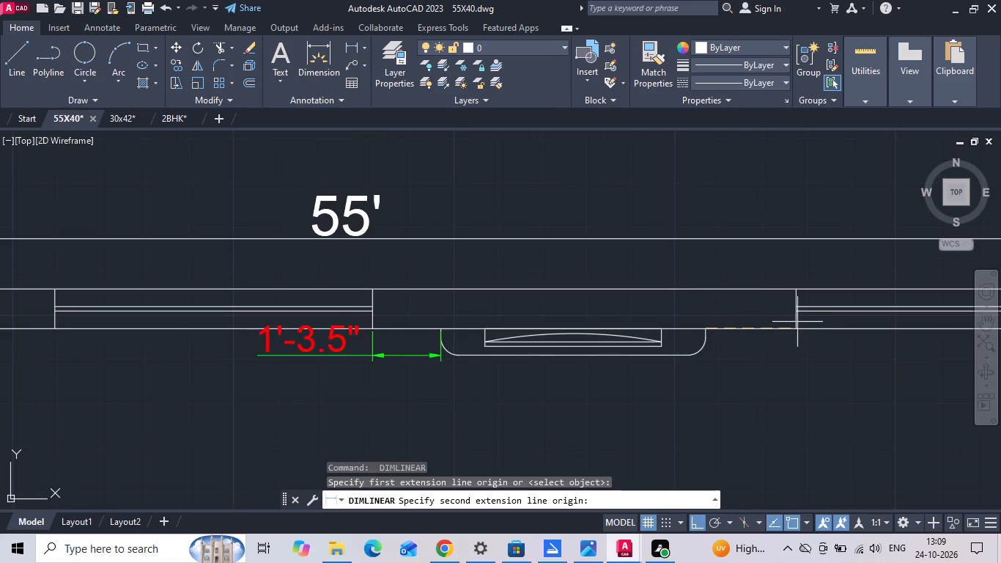
left_click(797, 329)
left_click(783, 375)
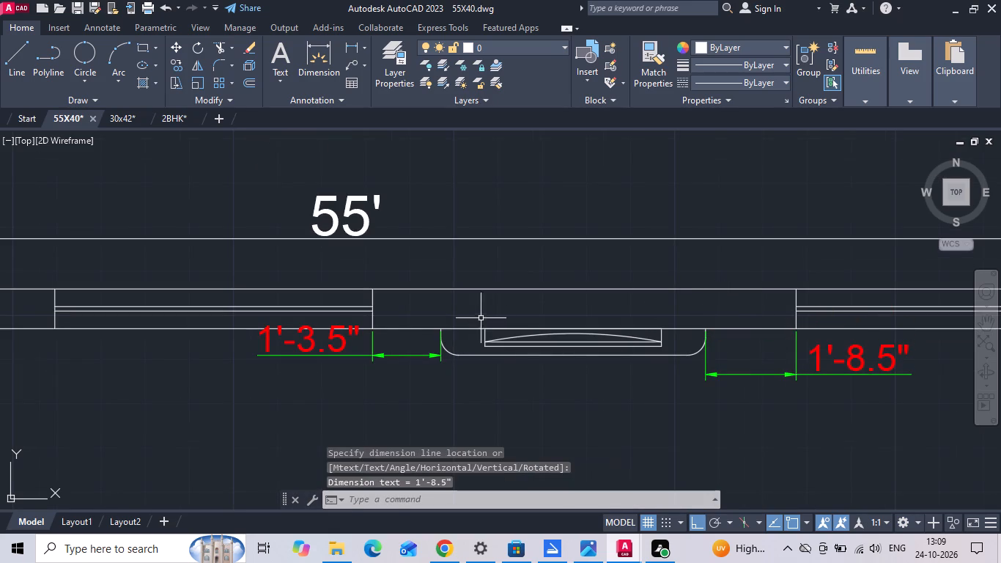
Move the TV unit 2.5" east to centre it between the two windows.
left_click_drag(420, 320, 432, 330)
left_click(726, 369)
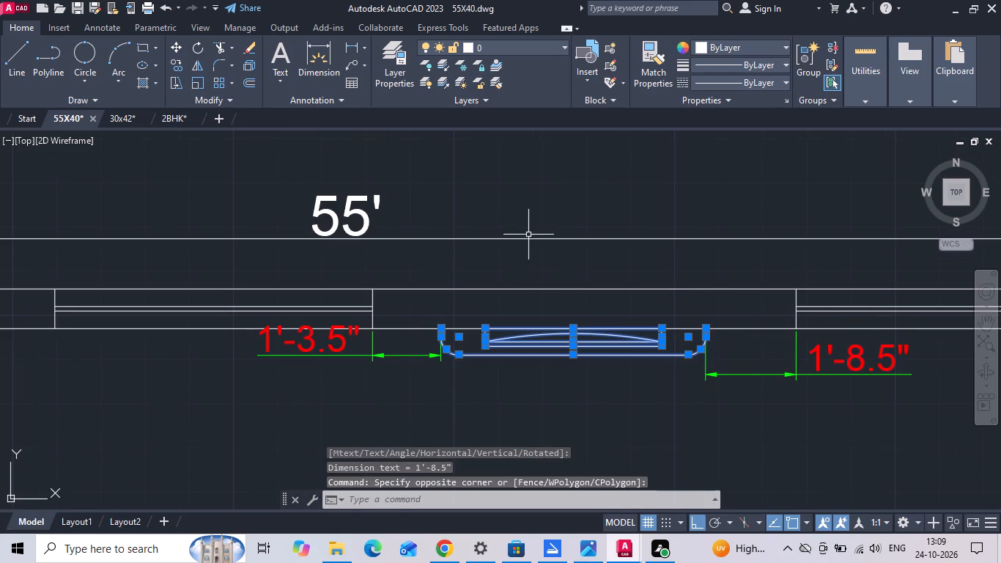
right_click(530, 199)
left_click(559, 288)
left_click(484, 390)
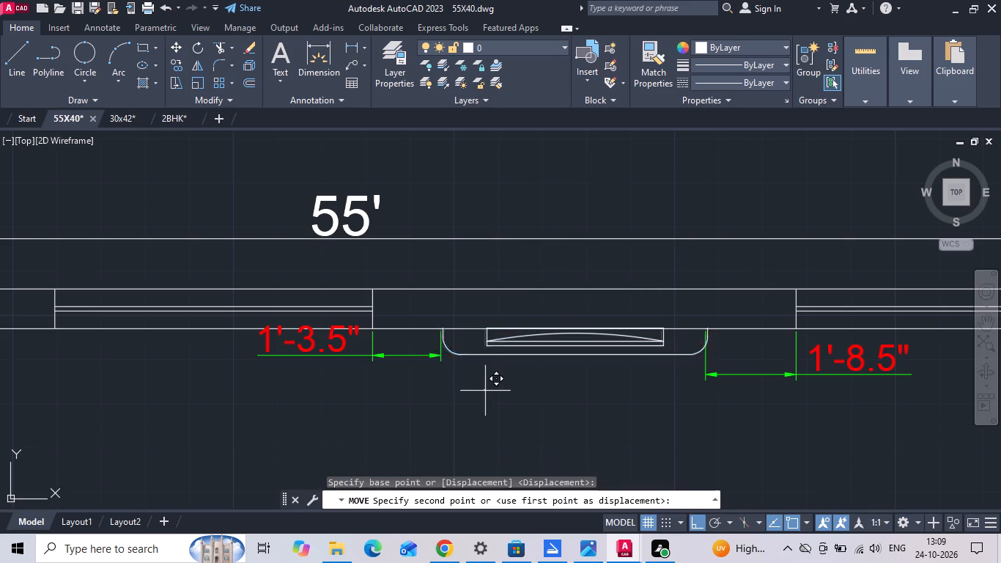
type("2.5")
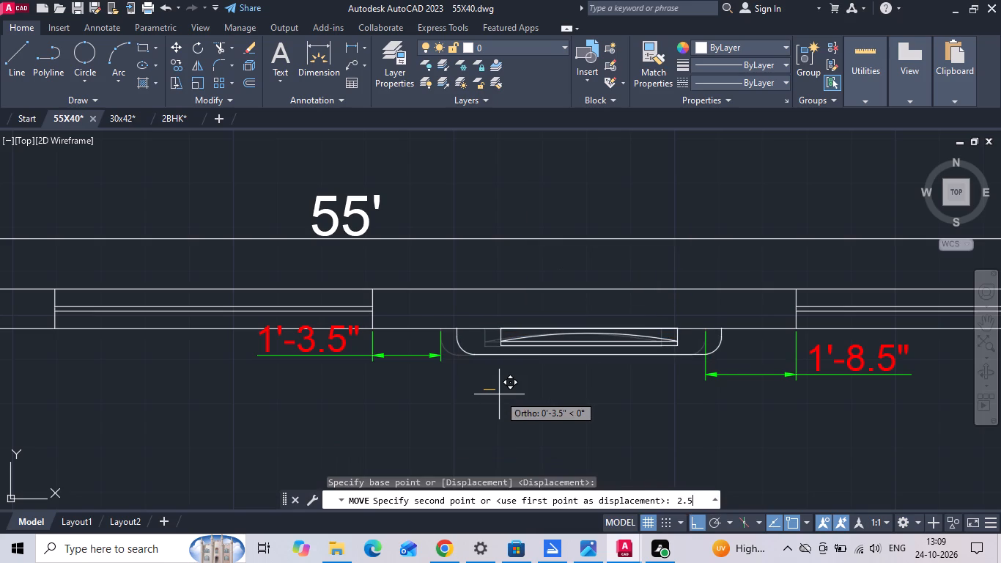
key("Return")
key("Escape")
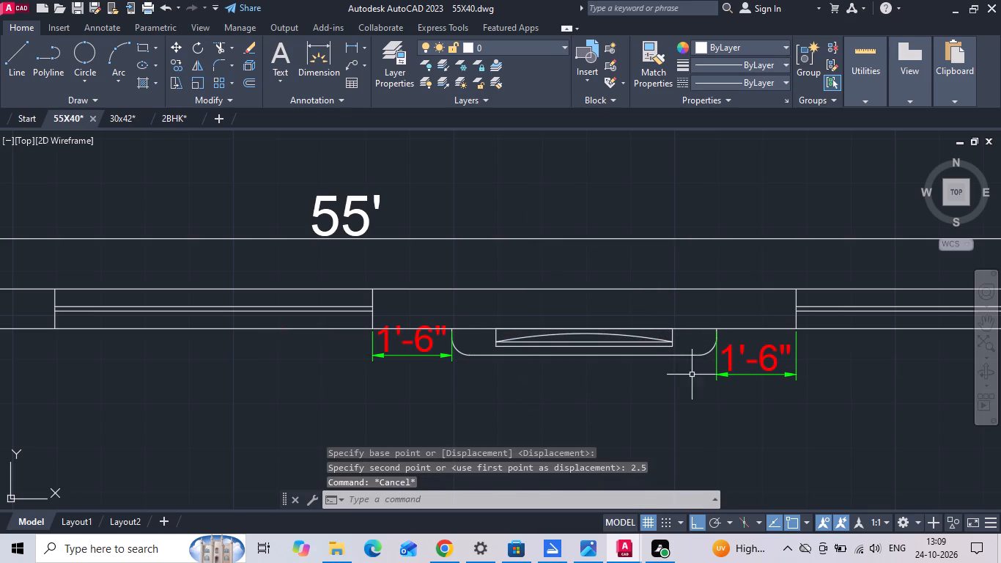
Delete the two gap dimensions between the TV unit's ends and the window edges.
scroll(732, 346, "up", 1)
left_click_drag(739, 380, 732, 394)
left_click(699, 413)
left_click(226, 356)
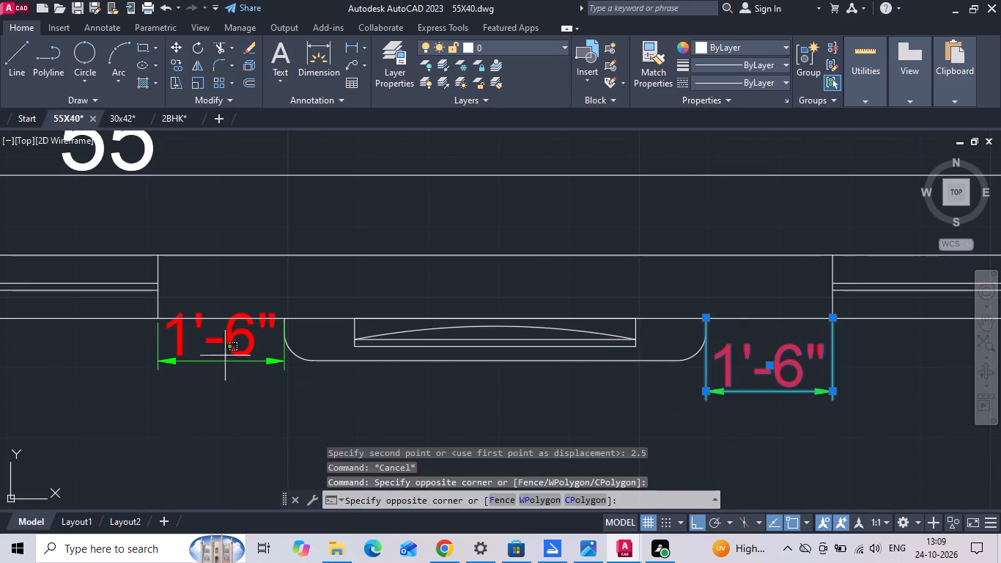
left_click(185, 383)
key("Delete")
Move the whole TV unit 6" south, away from the living room's north wall.
left_click(269, 298)
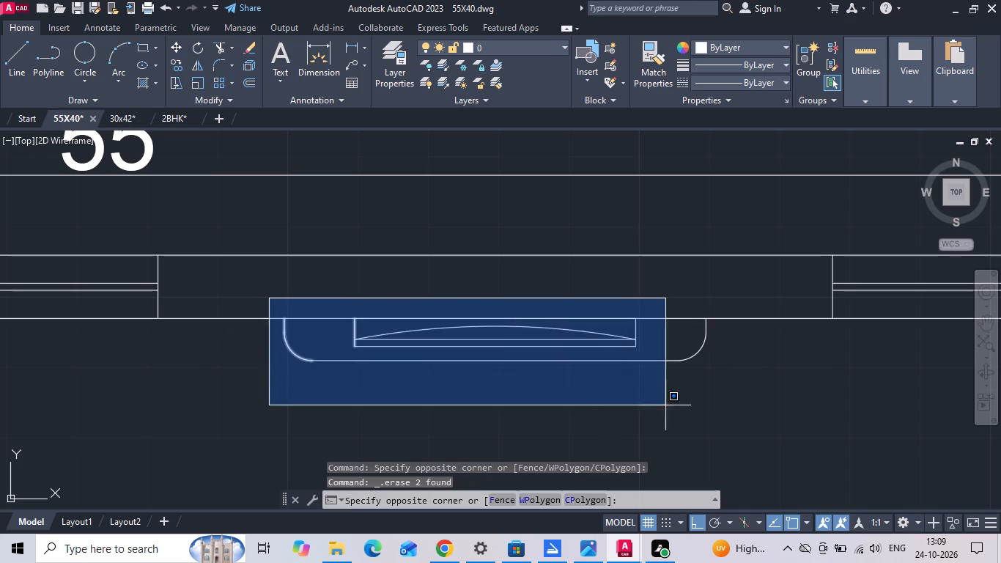
left_click(724, 411)
right_click(724, 411)
left_click(764, 163)
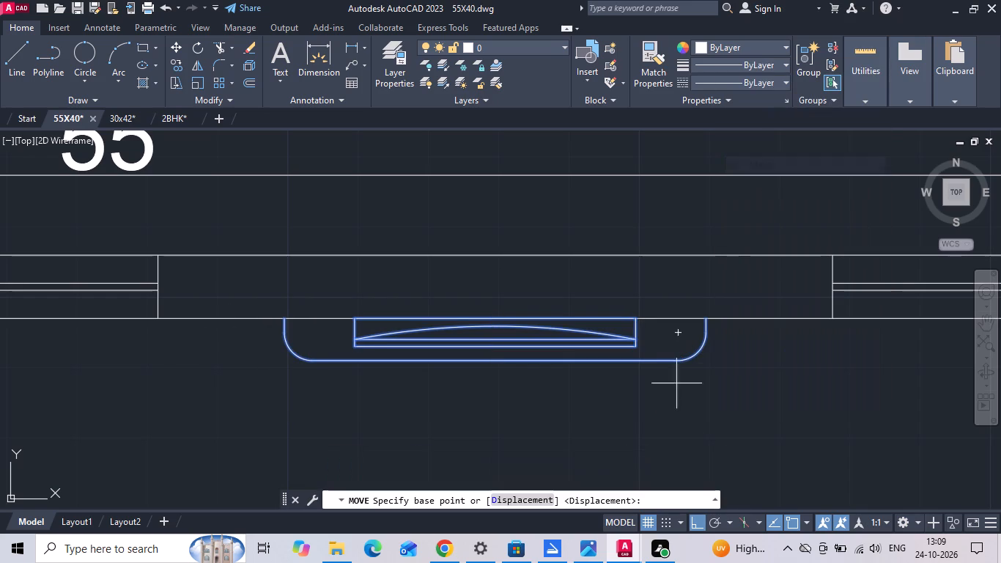
left_click(665, 427)
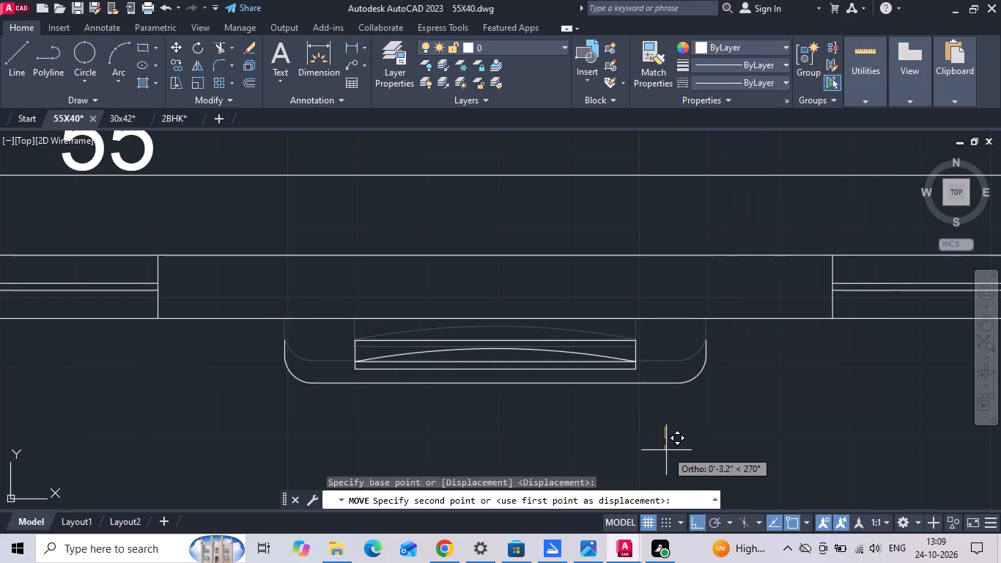
type("6")
key("space")
Extend the TV unit's two short side lines north to meet the wall's inner face.
type("EX")
key("space")
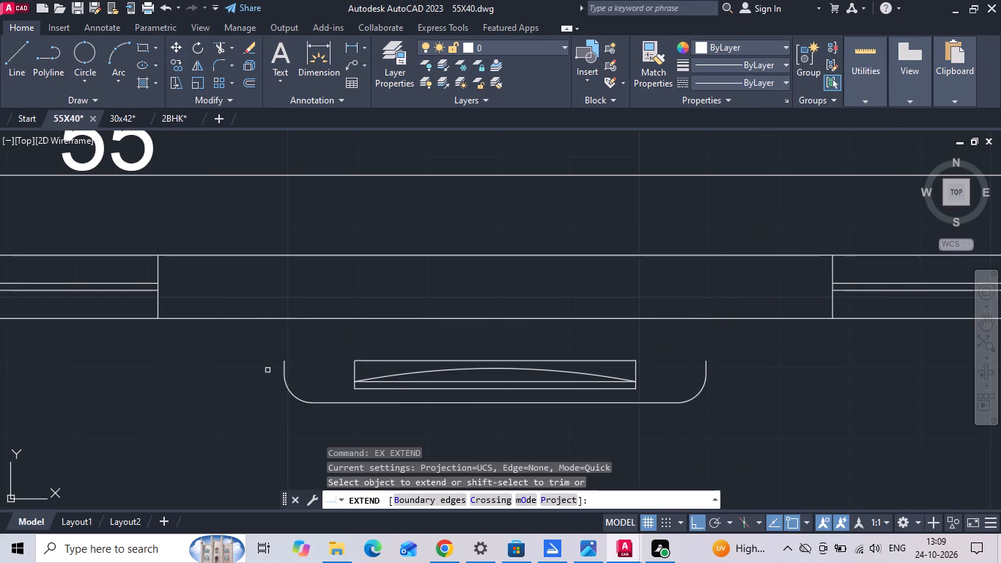
left_click(281, 375)
left_click(285, 362)
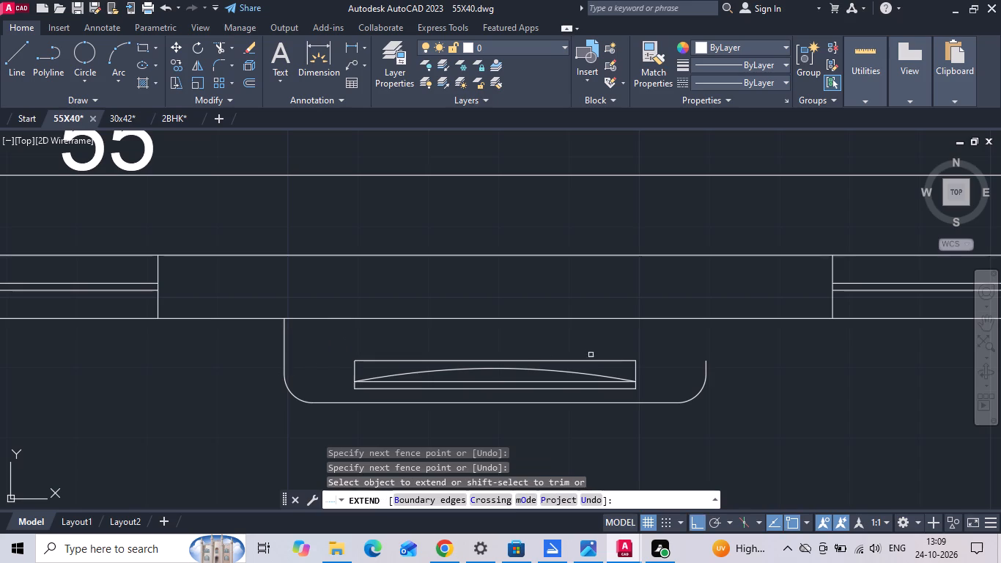
left_click(713, 373)
left_click(687, 357)
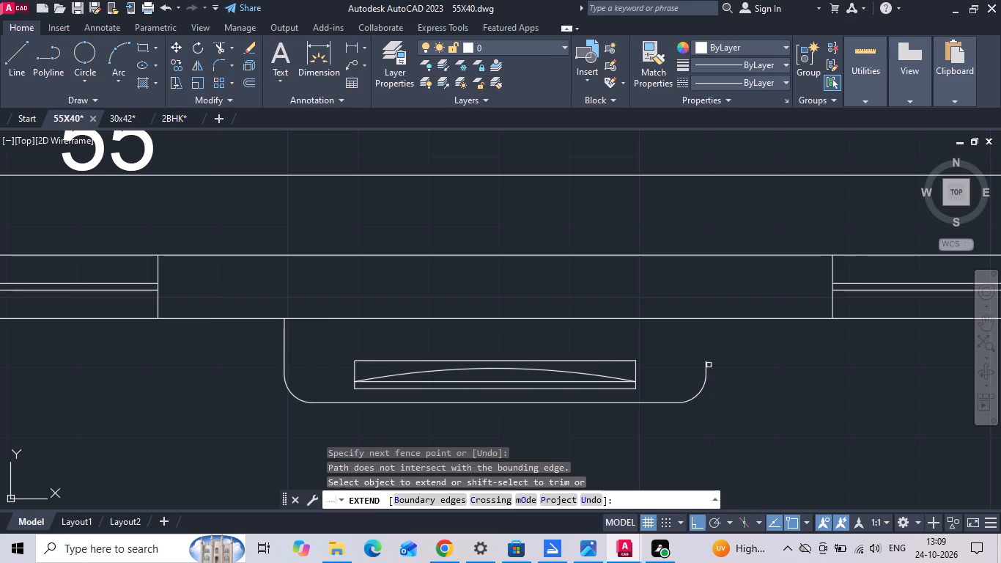
left_click(705, 361)
key("Escape")
Move the TV screen slightly north so it sits near the middle of the TV unit's depth.
left_click_drag(658, 344, 651, 356)
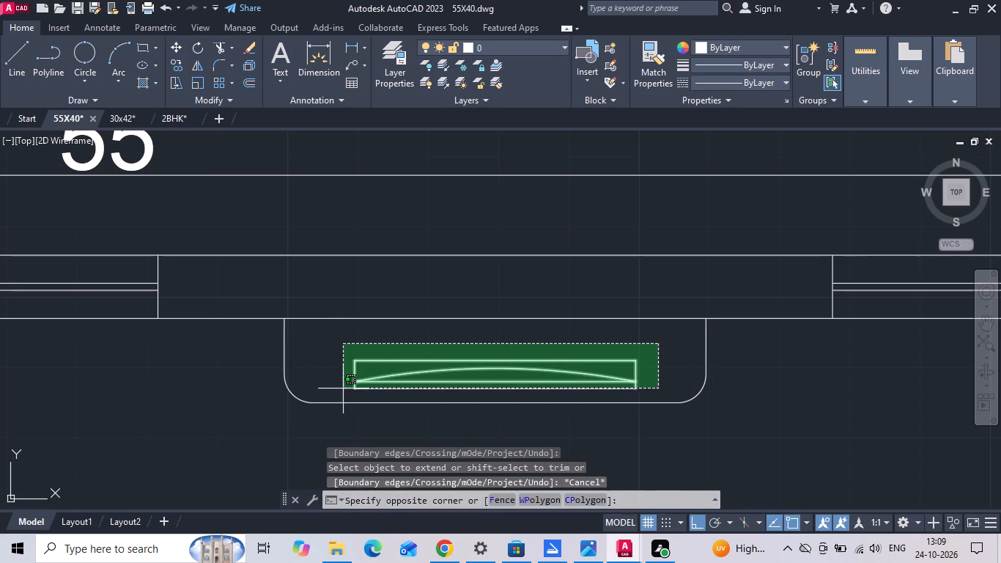
left_click(338, 398)
right_click(338, 398)
left_click(370, 153)
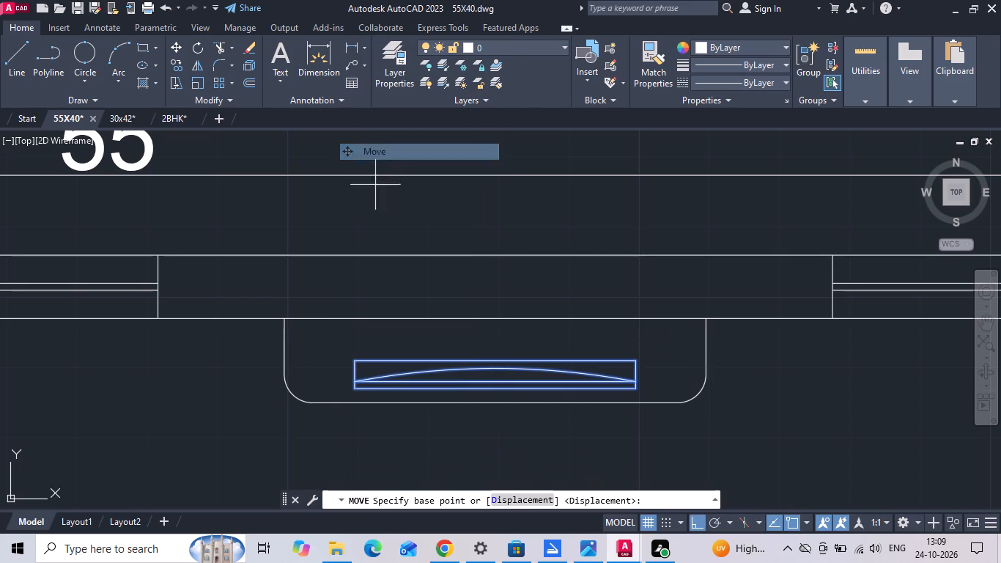
left_click(575, 449)
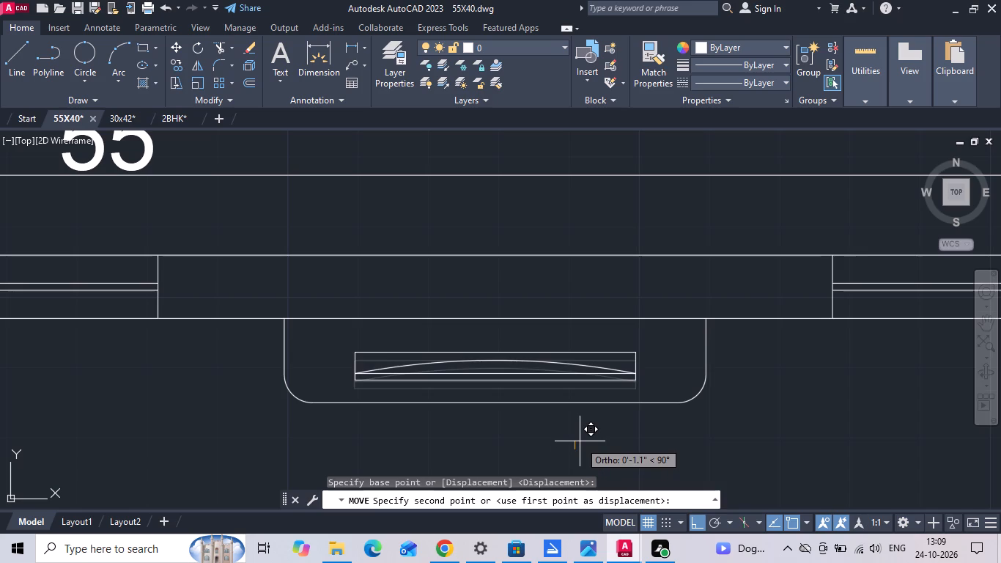
left_click(576, 430)
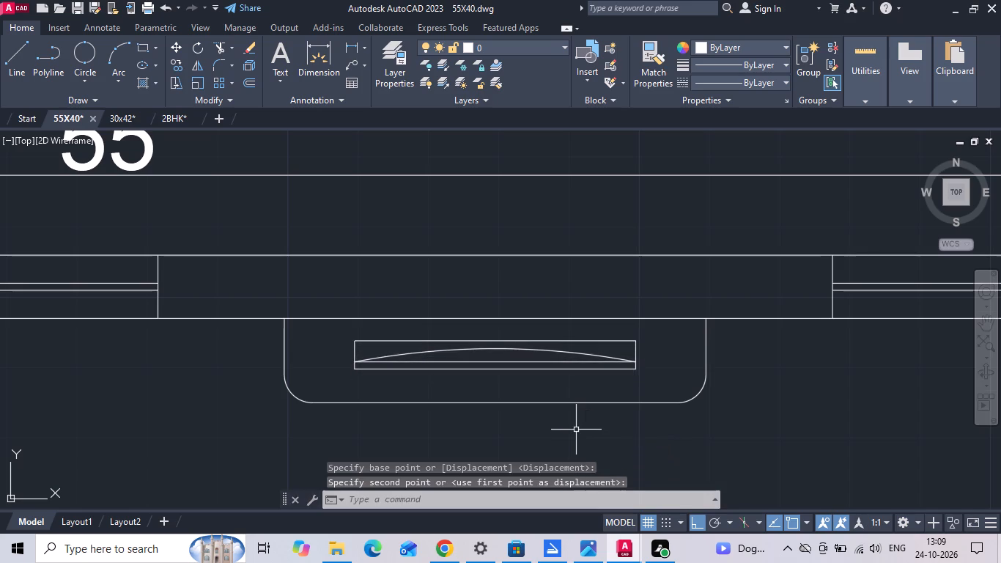
Offset the living room's north wall inner line 6" south into the room.
scroll(514, 254, "down", 2)
scroll(366, 284, "up", 1)
scroll(717, 300, "down", 5)
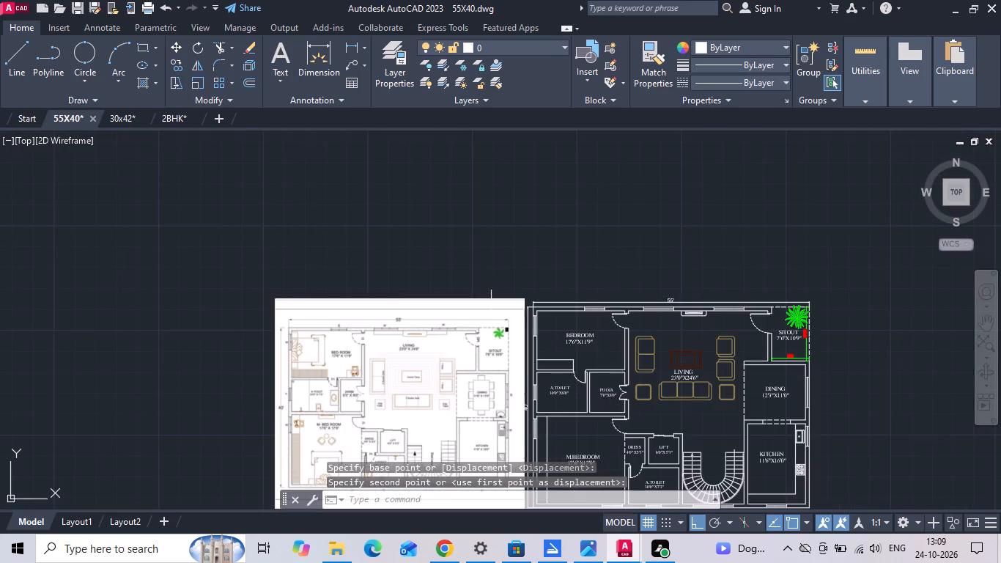
scroll(394, 314, "up", 2)
scroll(274, 332, "down", 2)
scroll(610, 340, "up", 1)
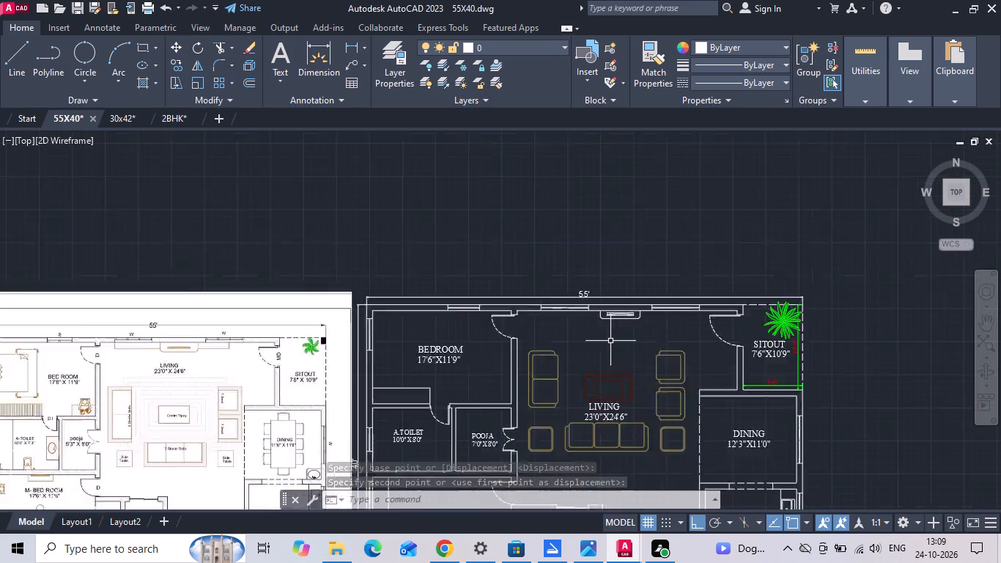
scroll(610, 341, "up", 3)
scroll(523, 299, "up", 1)
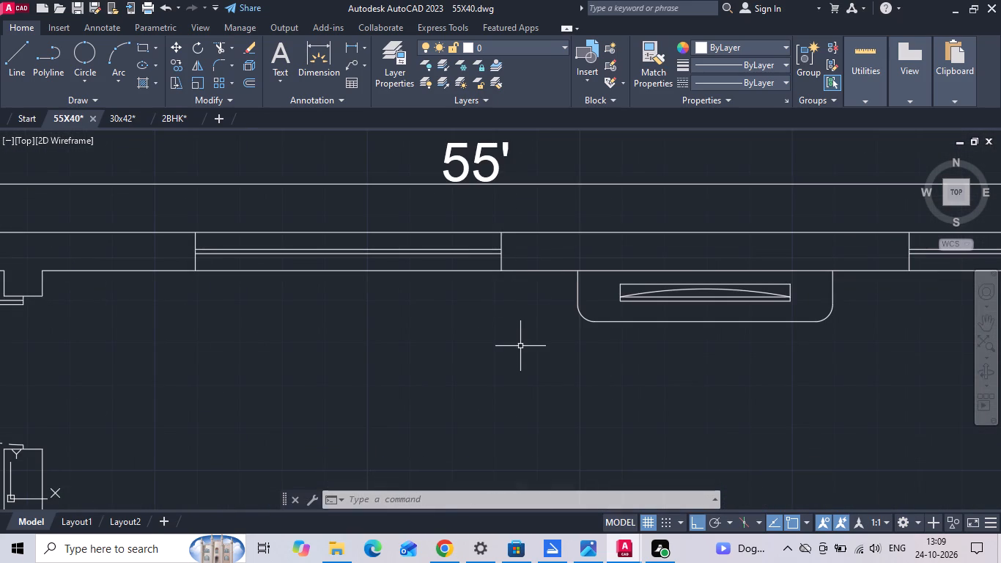
type("O")
key("space")
key("6")
key("Return")
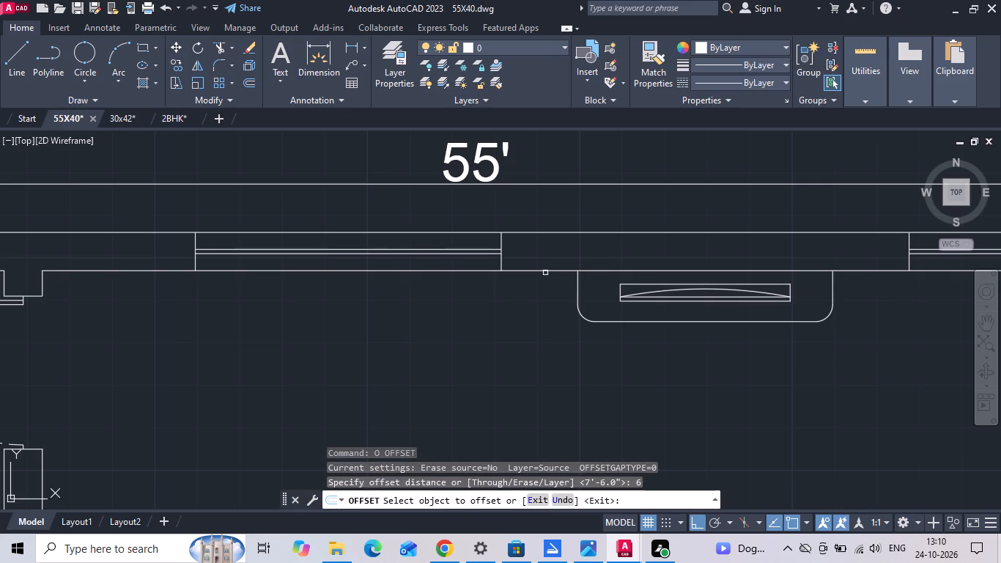
left_click(545, 273)
left_click(528, 317)
scroll(523, 339, "down", 1)
key("Escape")
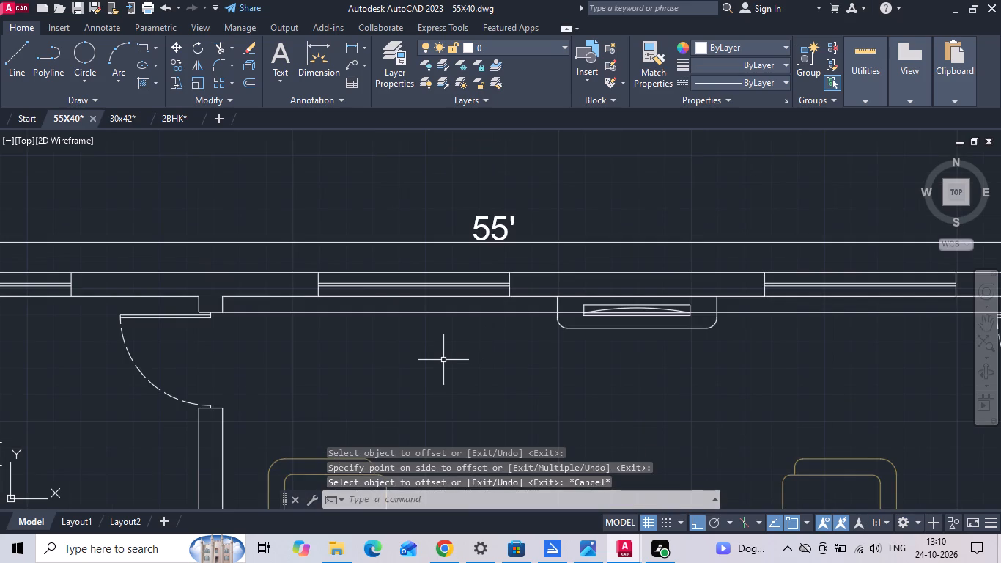
Draw a short line from the west window's west edge on the inner wall face south to the offset line.
key("l")
key("space")
scroll(276, 317, "up", 1)
left_click(339, 283)
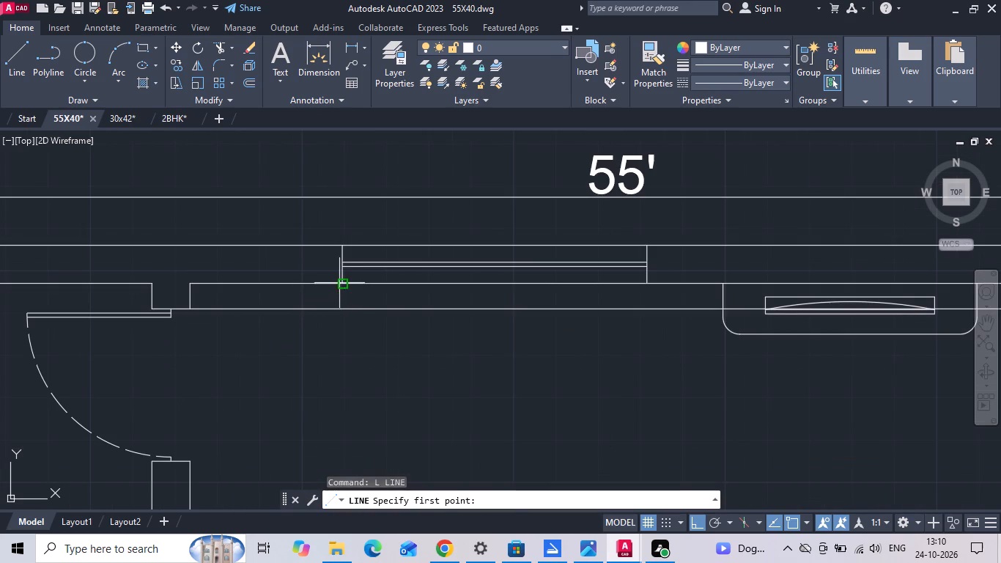
left_click(340, 309)
key("Escape")
Trim the part of the offset line that runs west beyond the new short end line.
key("t")
key("r")
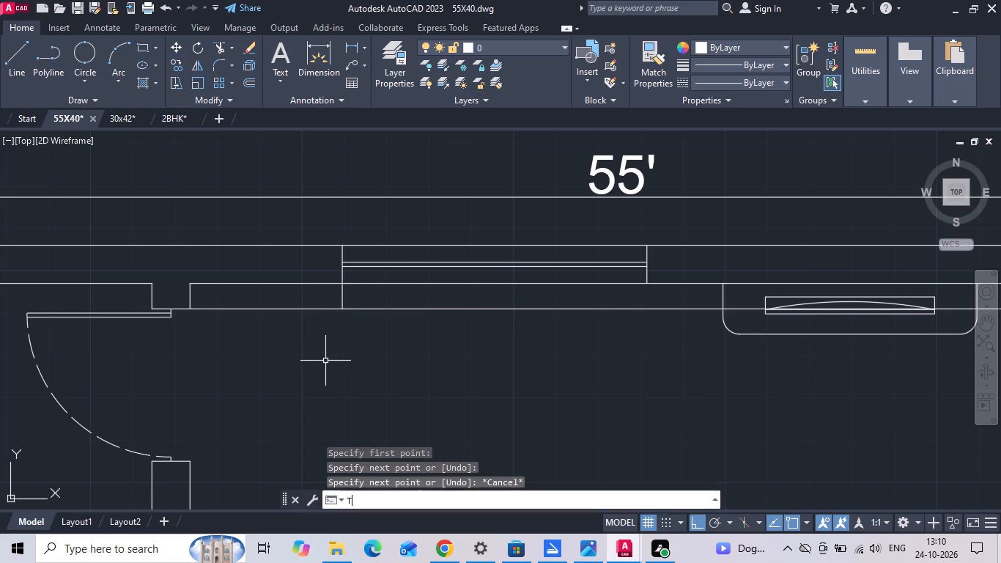
key("space")
left_click(306, 302)
left_click(292, 336)
scroll(389, 350, "down", 2)
middle_click_drag(369, 374, 447, 360)
key("Escape")
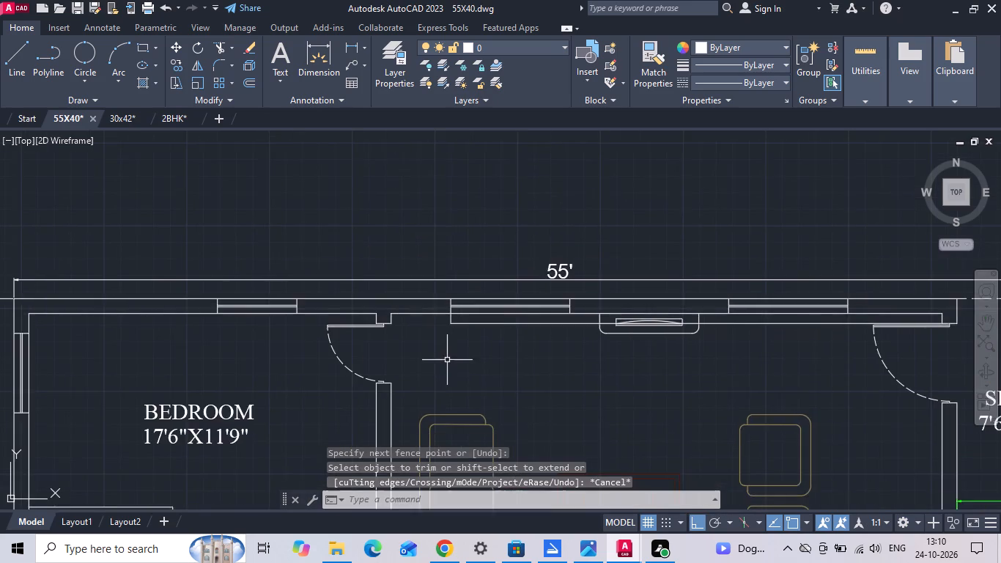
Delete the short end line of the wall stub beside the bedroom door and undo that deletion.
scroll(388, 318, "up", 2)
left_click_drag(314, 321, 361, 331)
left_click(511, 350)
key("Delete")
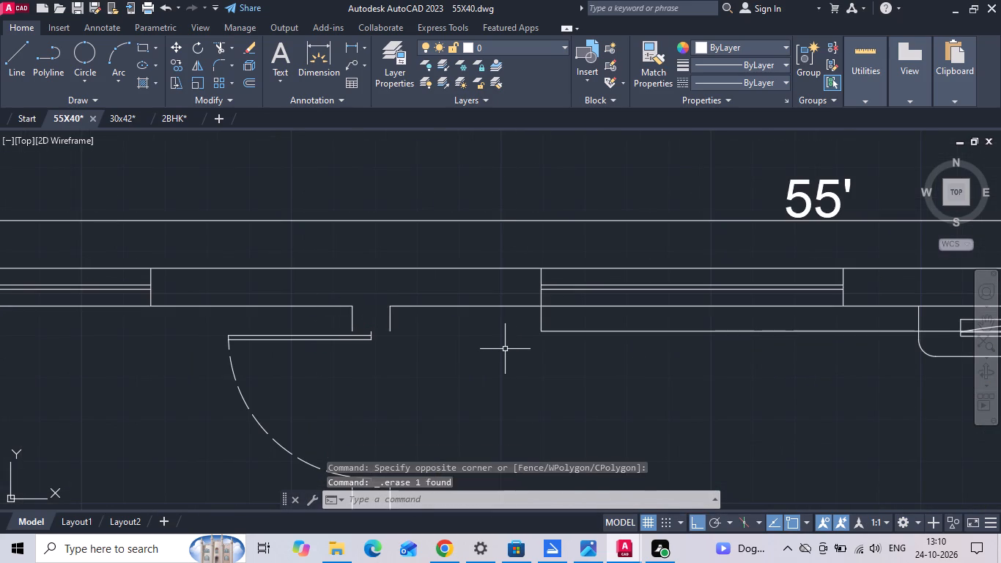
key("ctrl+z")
Draw a line south from the living room's east window's east edge, crossing the offset line.
scroll(326, 324, "down", 1)
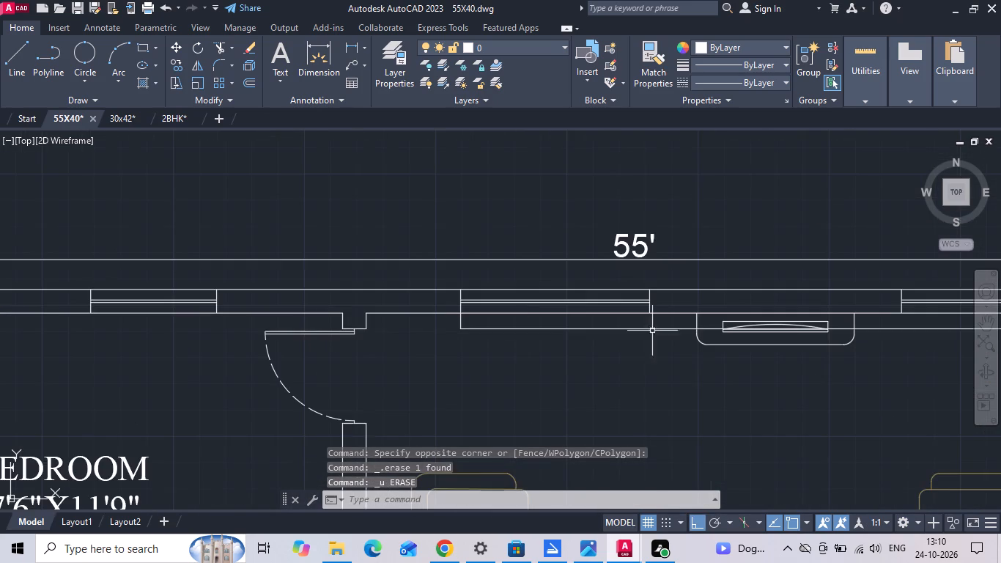
middle_click_drag(786, 335, 585, 336)
type("L")
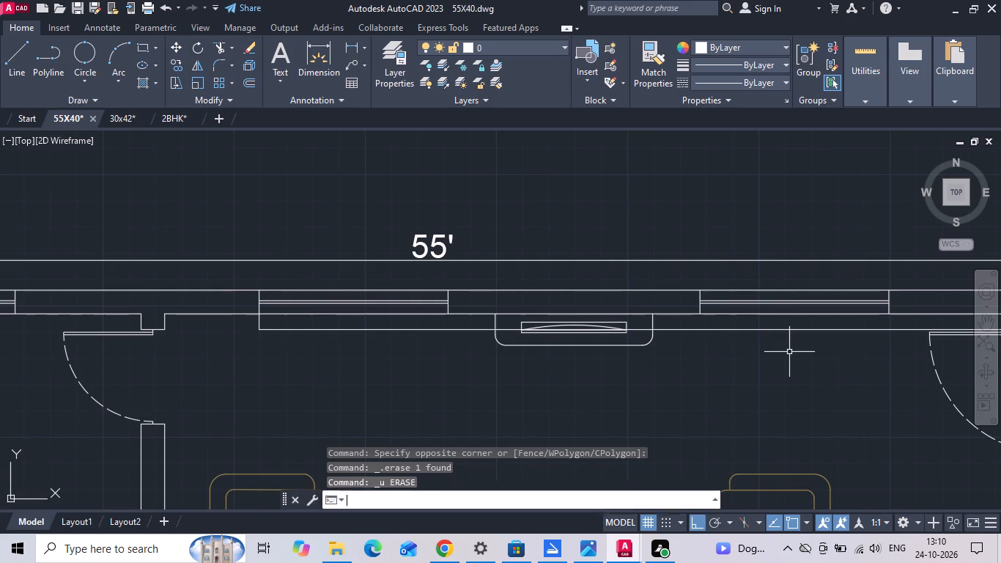
key("space")
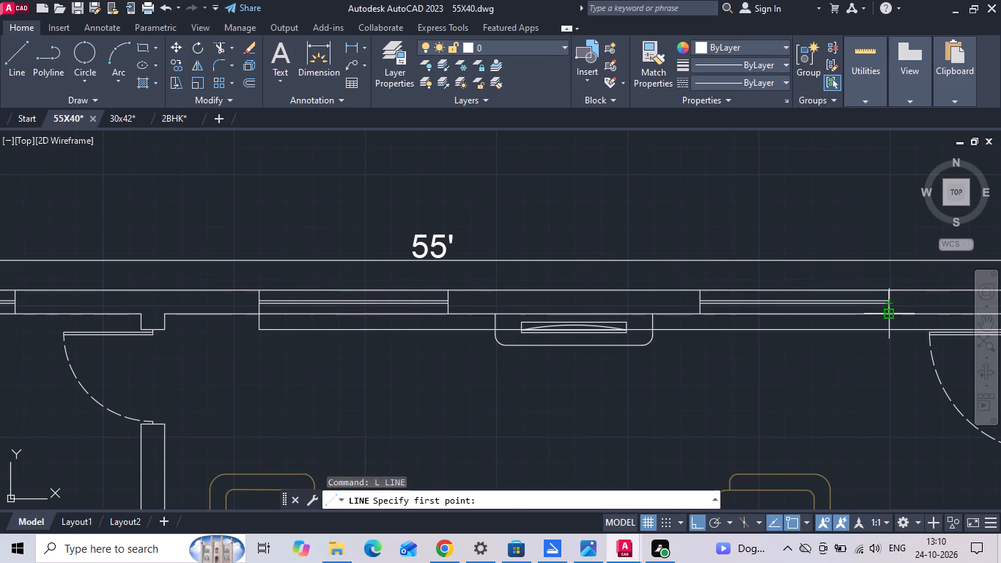
left_click(891, 313)
left_click(895, 355)
key("Escape")
Trim the offset line east of the new end line and inside the TV unit, plus the end line's overhang.
key("t")
key("r")
key("space")
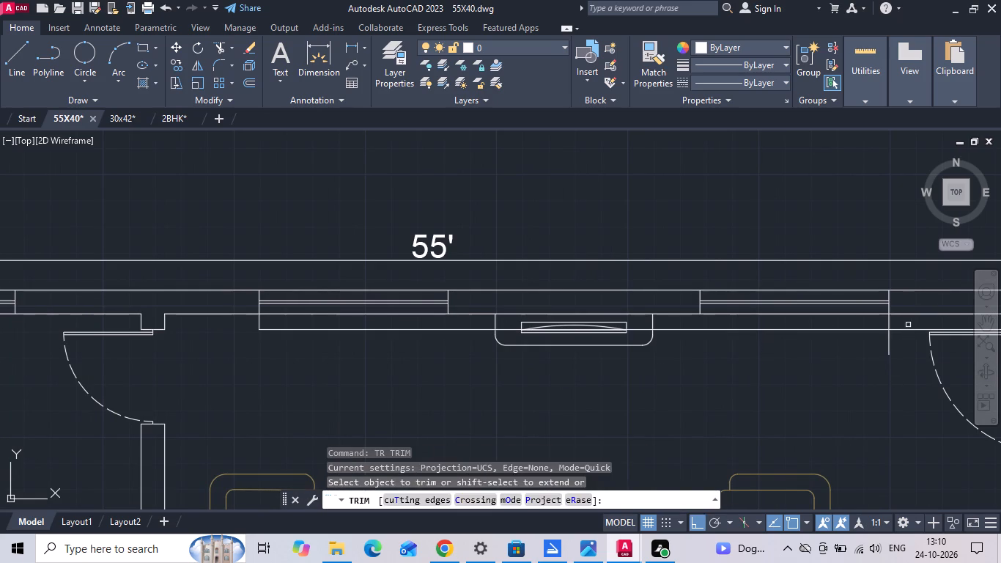
left_click_drag(908, 325, 895, 354)
left_click(864, 364)
middle_click_drag(869, 361, 610, 359)
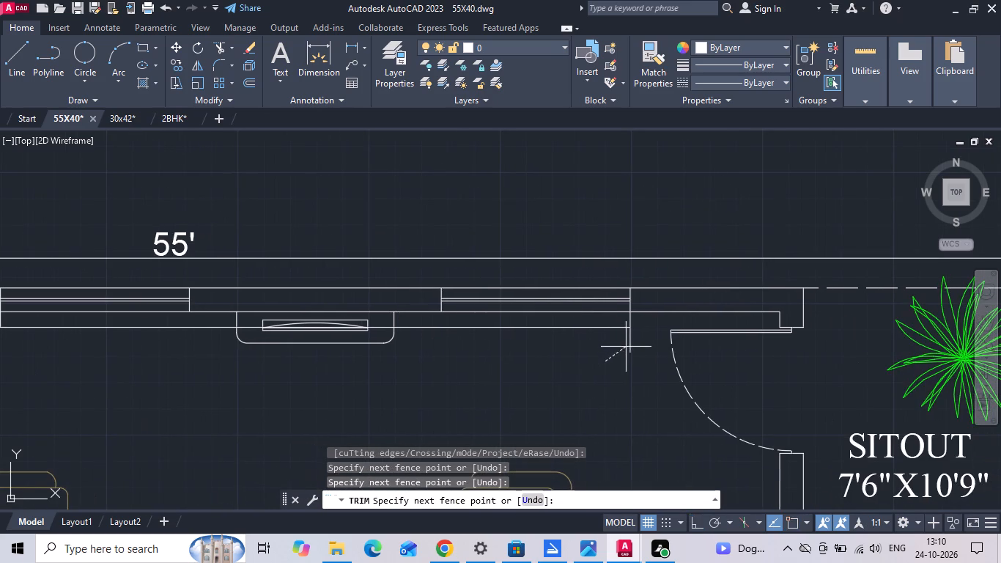
left_click(634, 344)
left_click(390, 326)
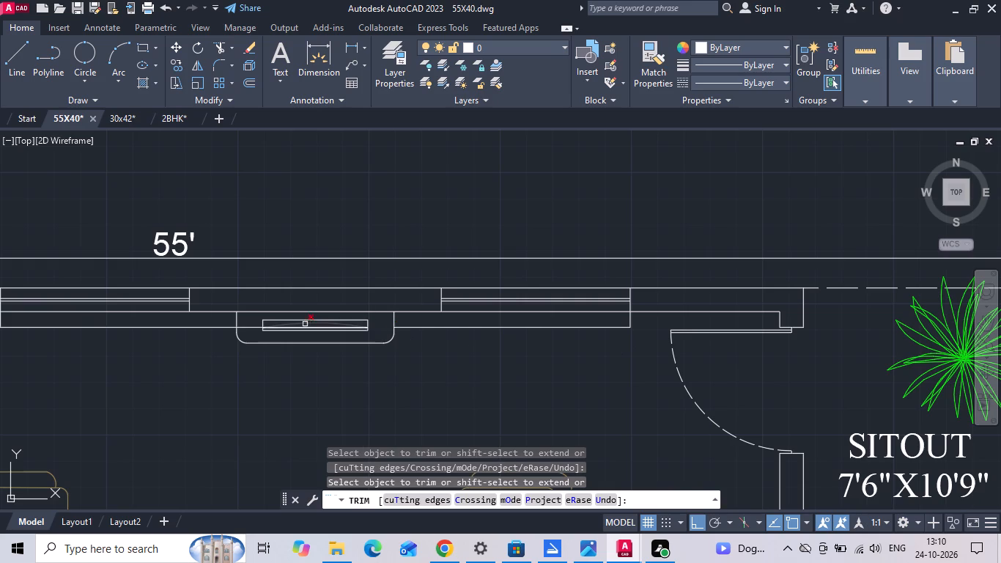
left_click(244, 326)
key("Escape")
Delete the leftover segment of the offset line inside the TV screen.
scroll(249, 328, "up", 4)
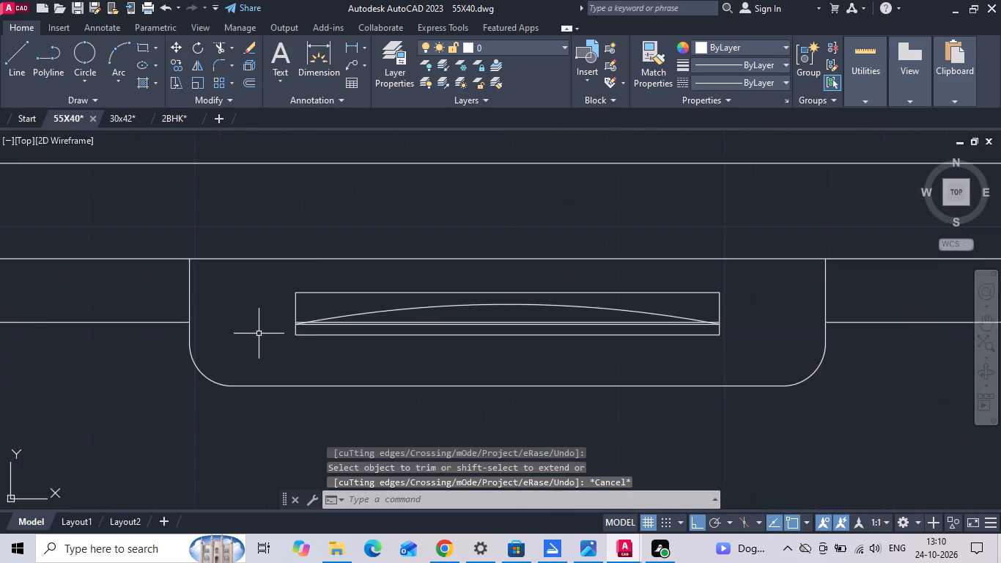
scroll(362, 312, "up", 1)
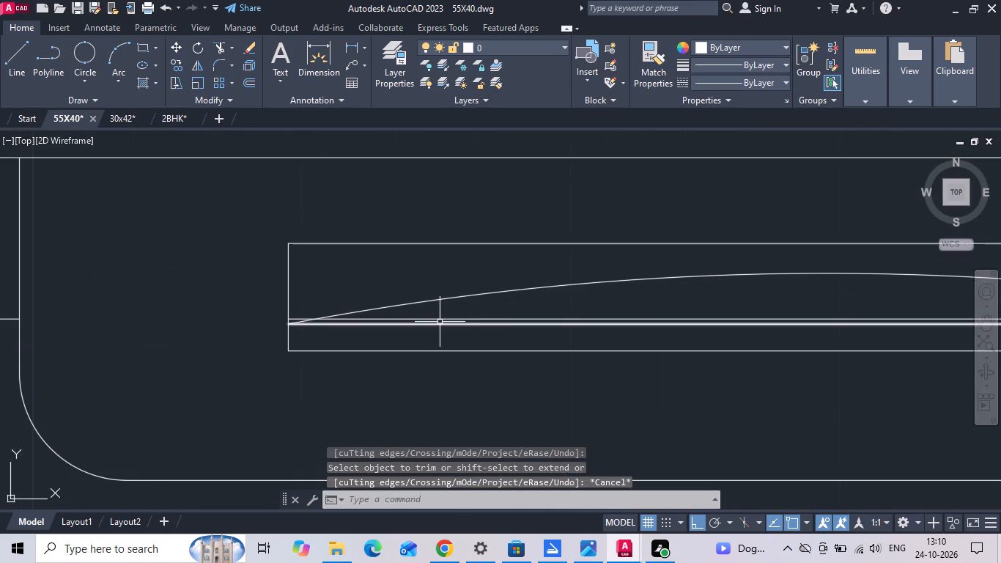
left_click(437, 320)
key("Delete")
Flatten the TV screen's curved line by stretching its midpoint about 0.9" south, and save the drawing.
scroll(339, 338, "down", 1)
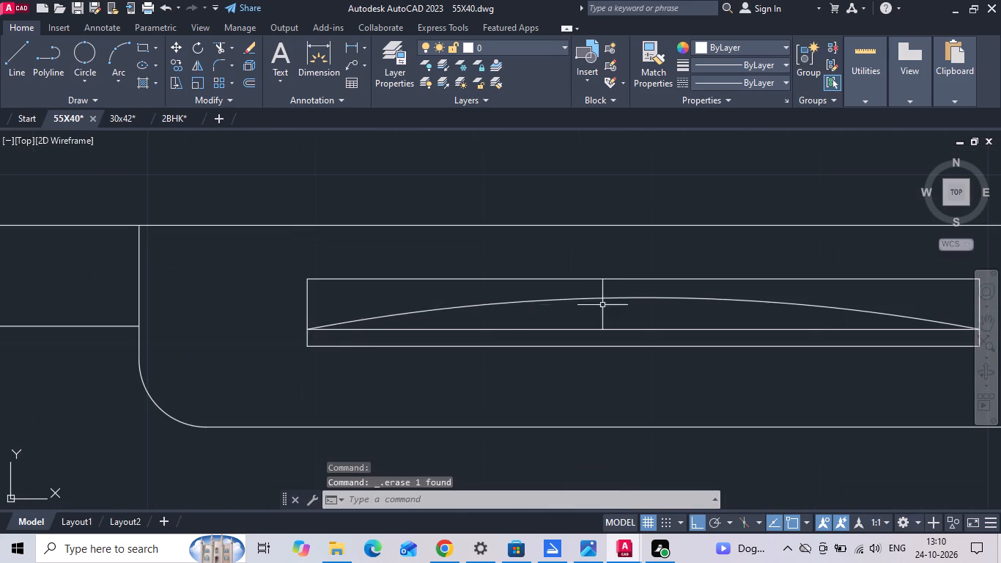
left_click_drag(641, 294, 622, 305)
left_click(578, 320)
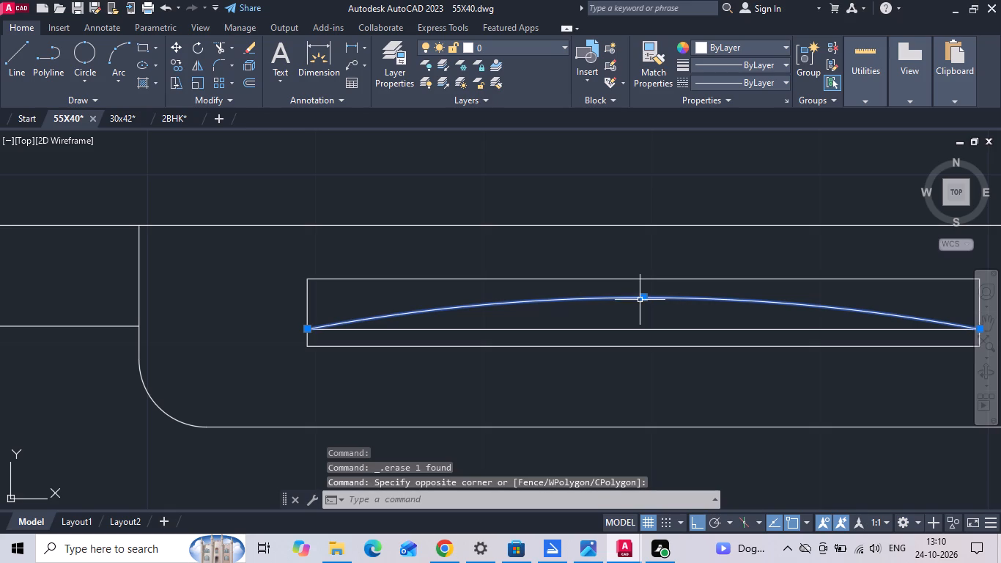
left_click(643, 299)
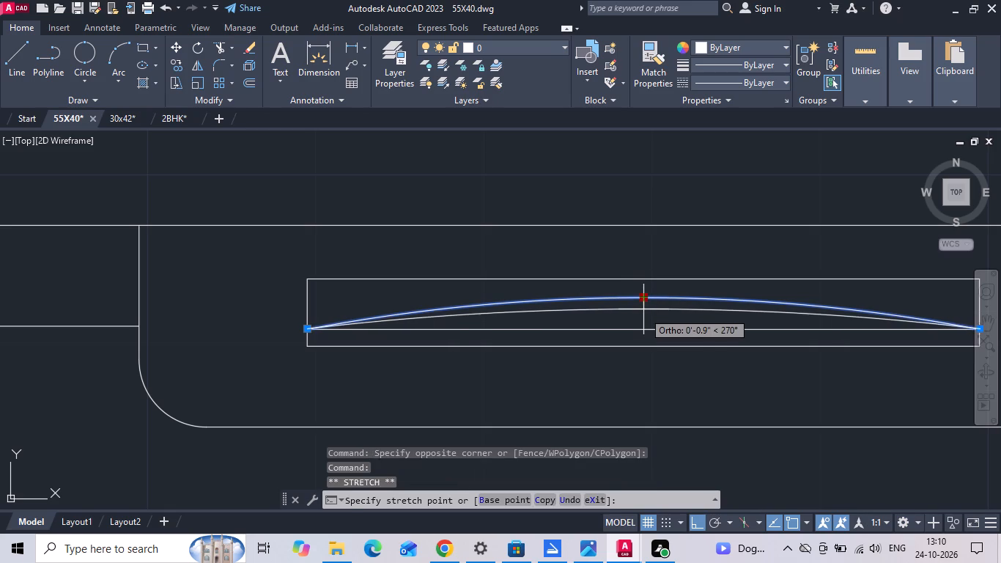
left_click(643, 309)
key("Escape")
key("ctrl+s")
key("ctrl+s")
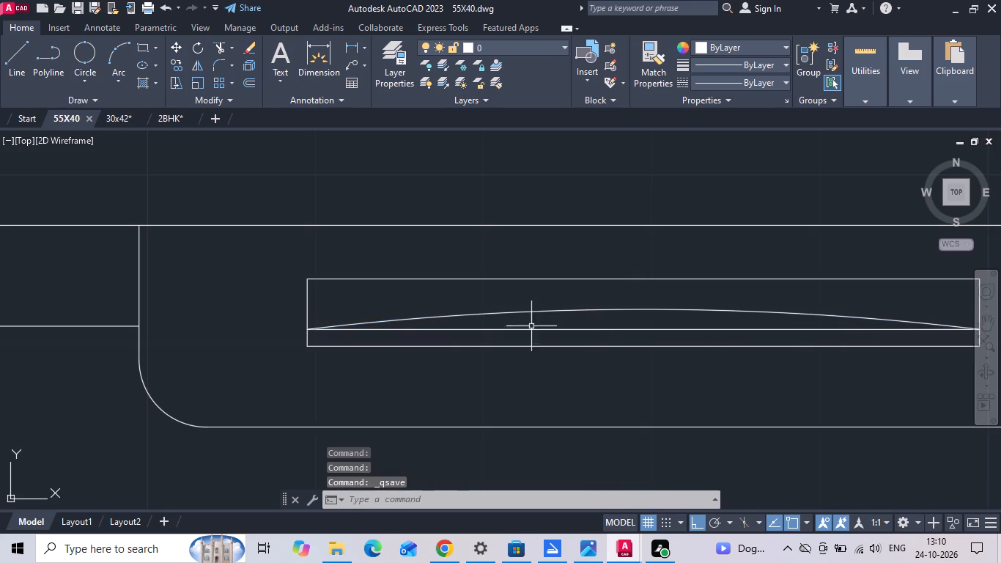
Review the whole furnished plan against the reference image for rooms that still need fixtures.
scroll(512, 300, "down", 4)
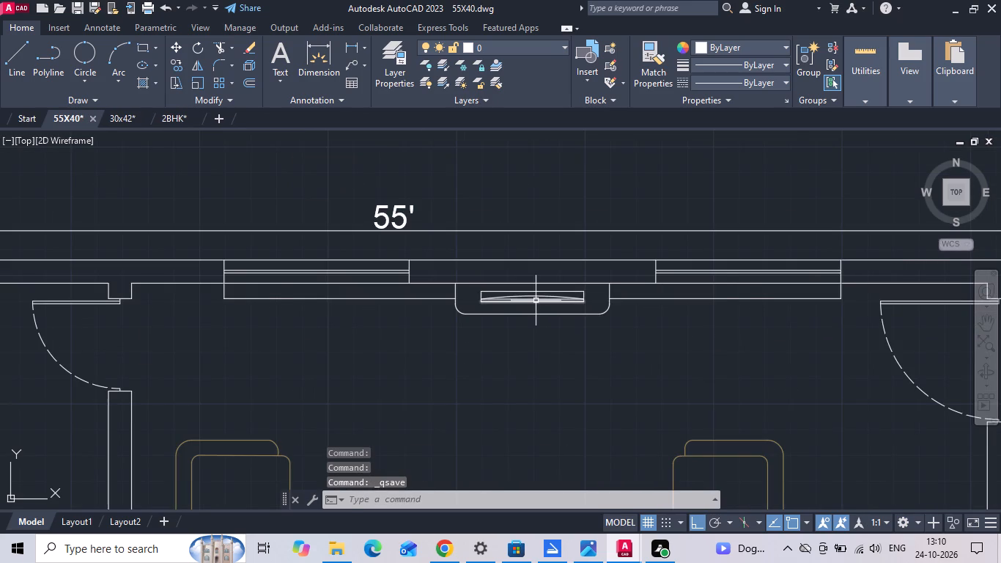
scroll(536, 301, "down", 1)
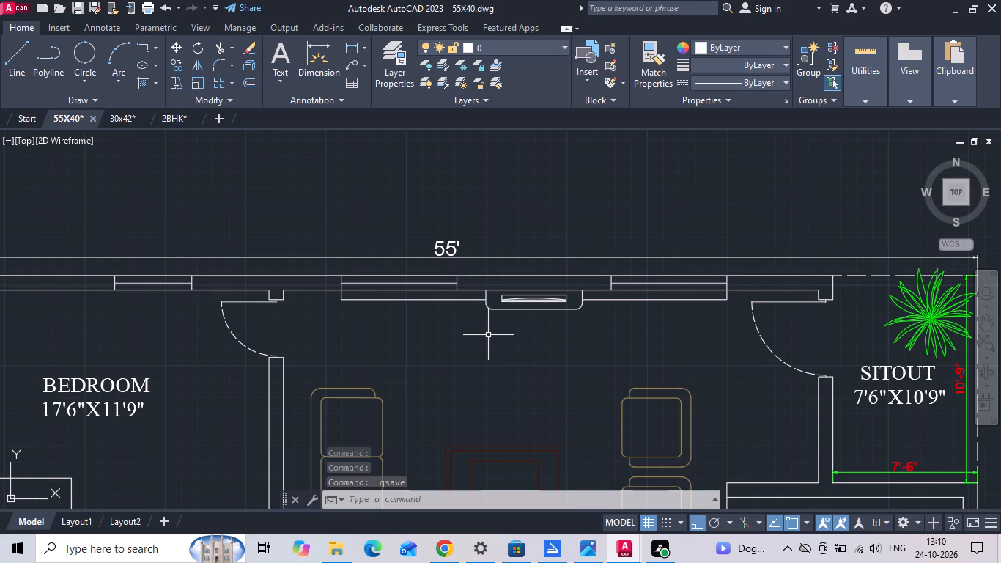
middle_click(488, 335)
scroll(623, 303, "down", 2)
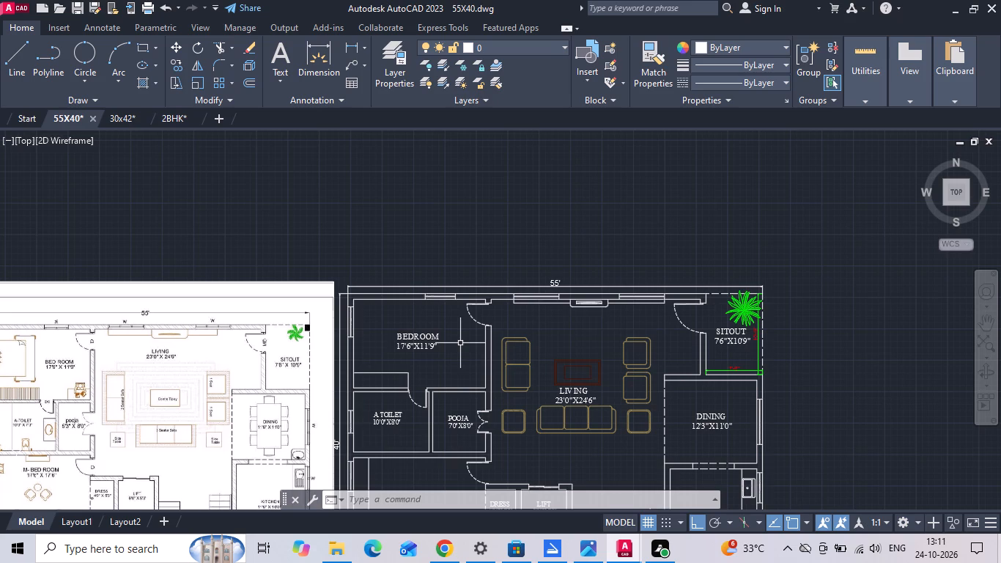
middle_click_drag(622, 400, 721, 261)
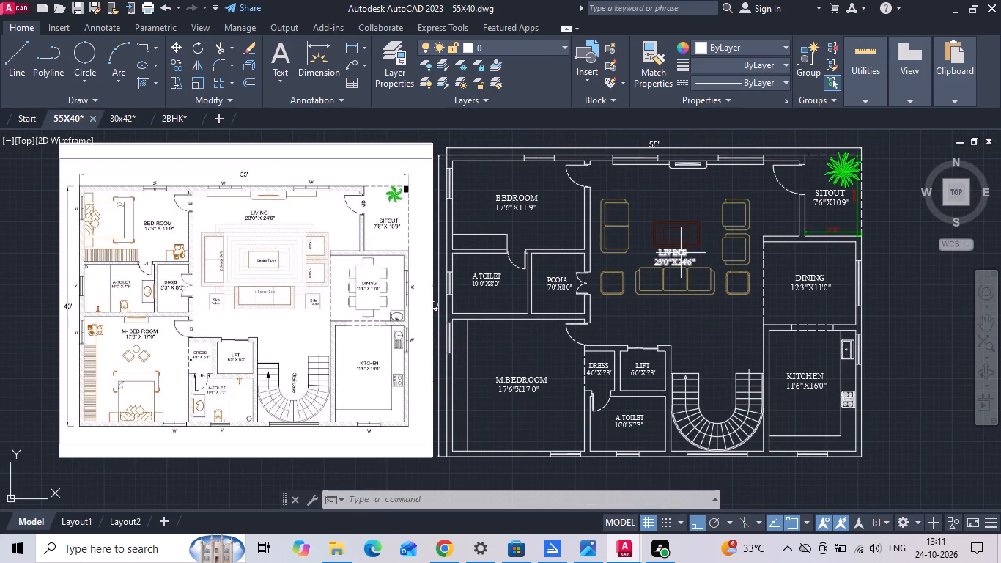
scroll(678, 336, "down", 1)
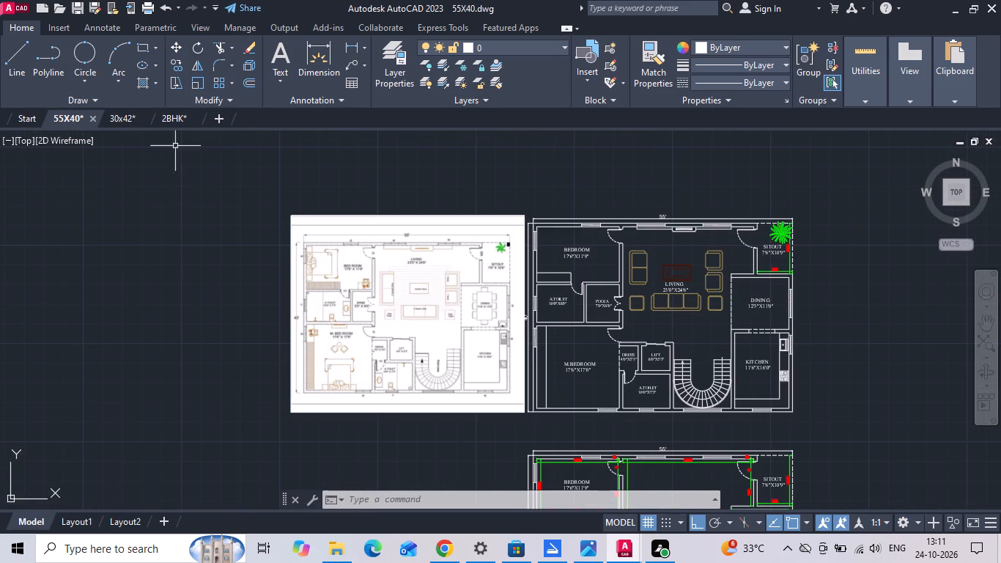
In the 30x42 drawing, copy the shower fitting, WC and washbasin from the 4'9"X8'0" attached toilet to the clipboard.
left_click(119, 117)
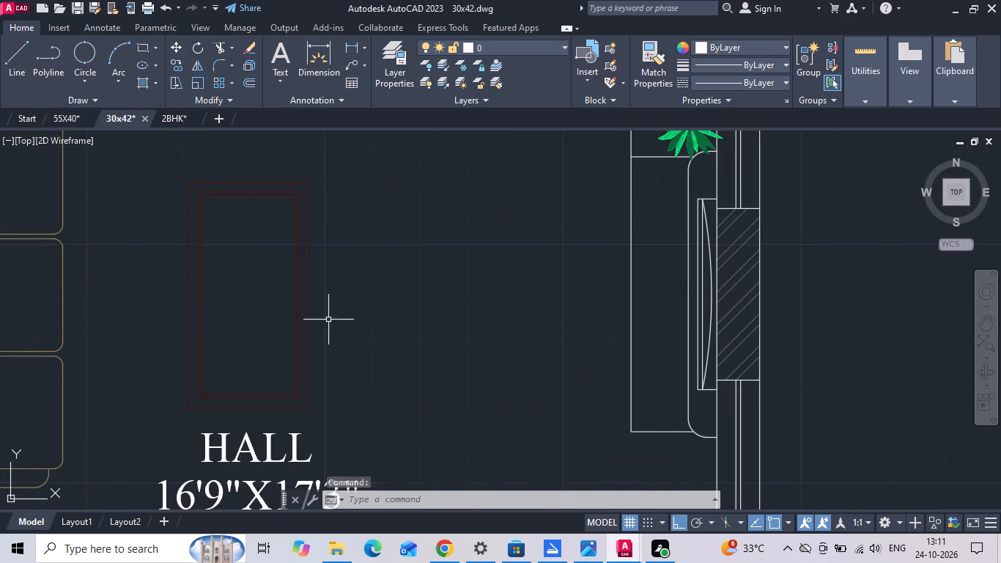
scroll(542, 247, "down", 4)
middle_click_drag(352, 307, 352, 306)
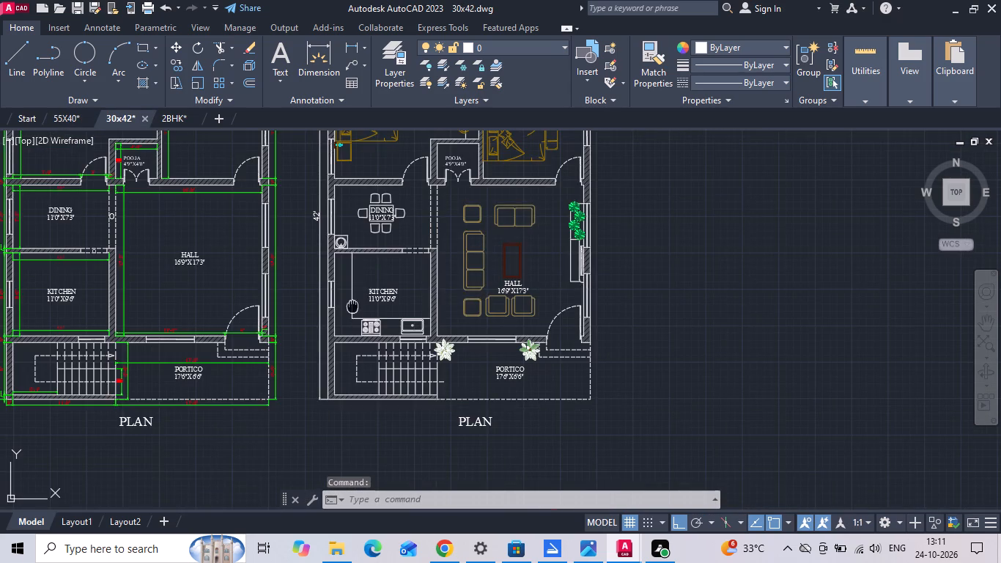
middle_click_drag(352, 306, 550, 405)
scroll(570, 339, "up", 2)
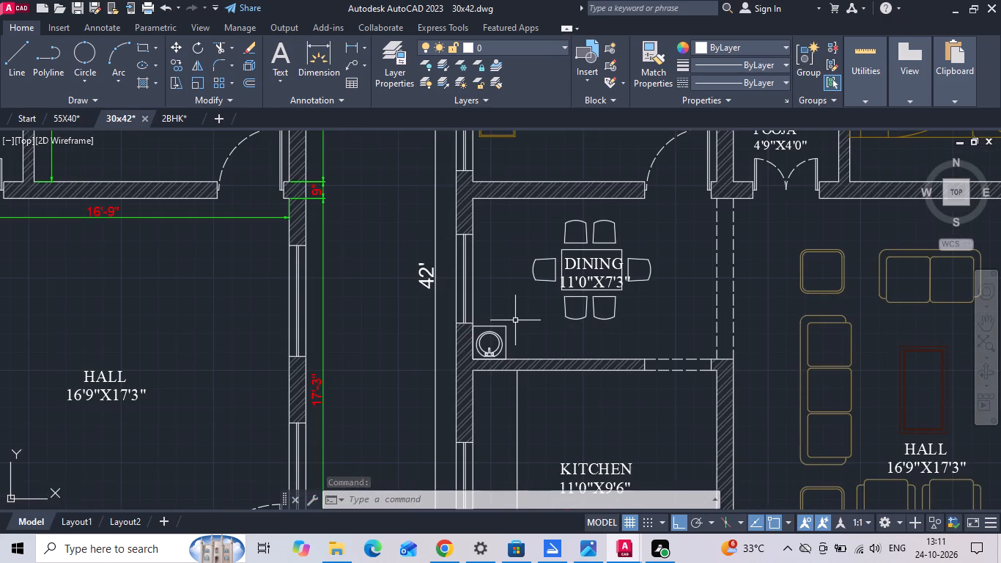
middle_click_drag(514, 323, 331, 463)
middle_click_drag(514, 279, 506, 341)
scroll(506, 342, "down", 1)
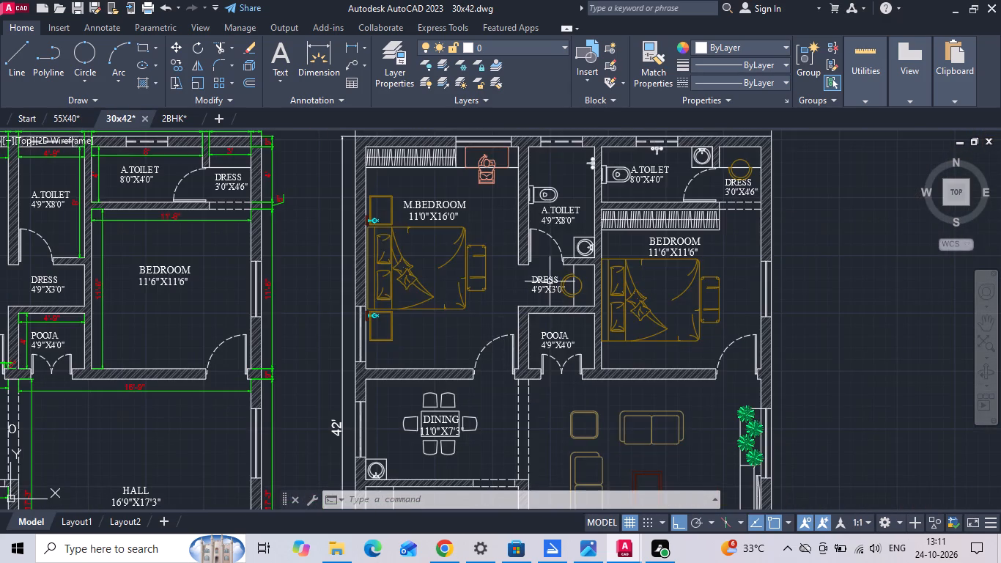
scroll(567, 188, "up", 2)
middle_click_drag(603, 199, 599, 257)
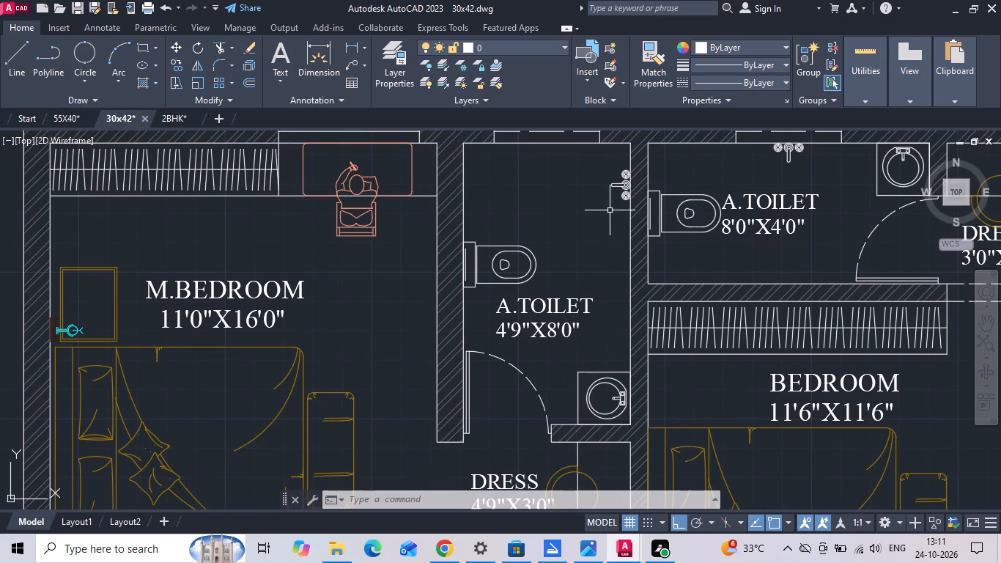
left_click(614, 179)
left_click(490, 259)
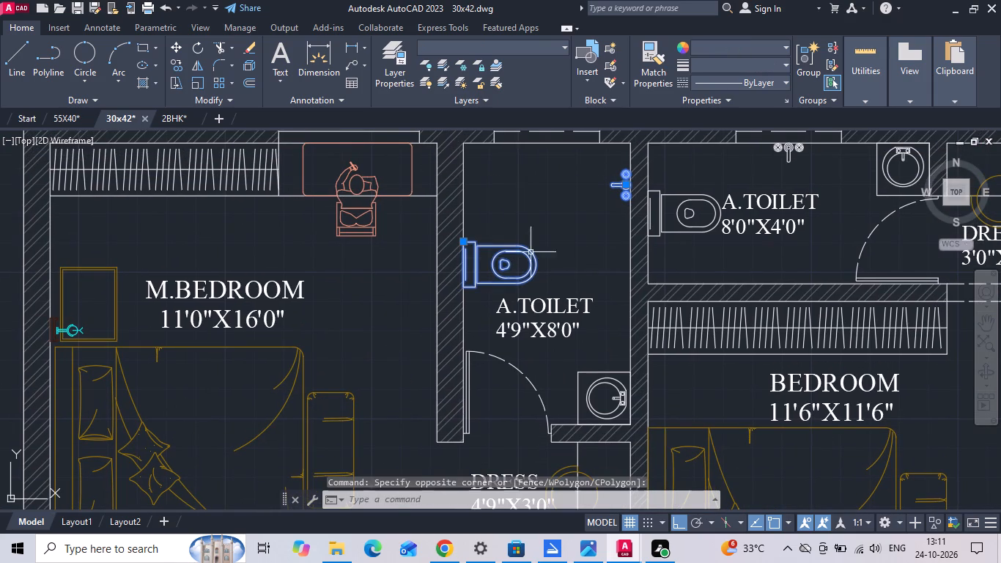
left_click(575, 372)
left_click(577, 381)
left_click_drag(592, 364, 588, 380)
left_click(580, 386)
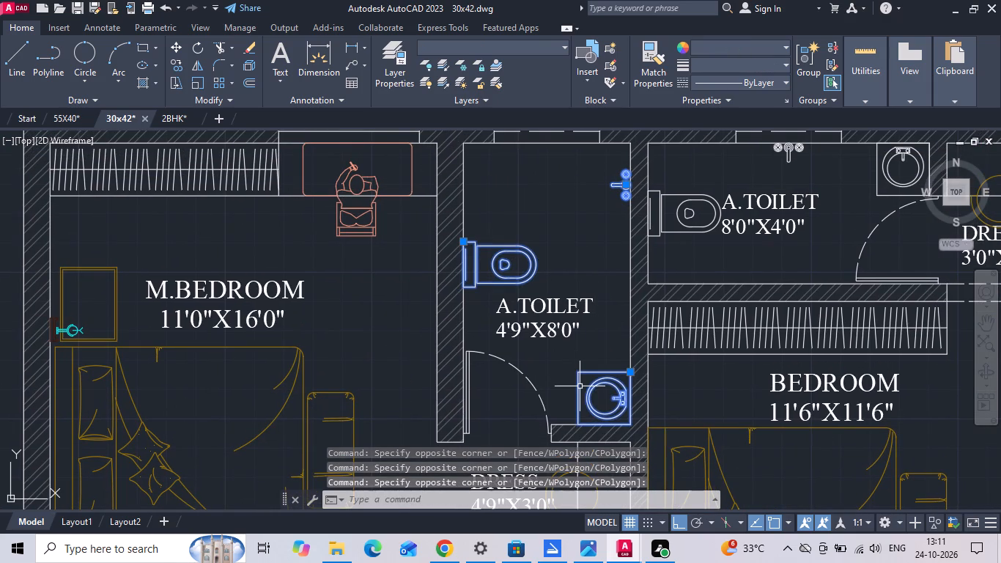
key("ctrl+c")
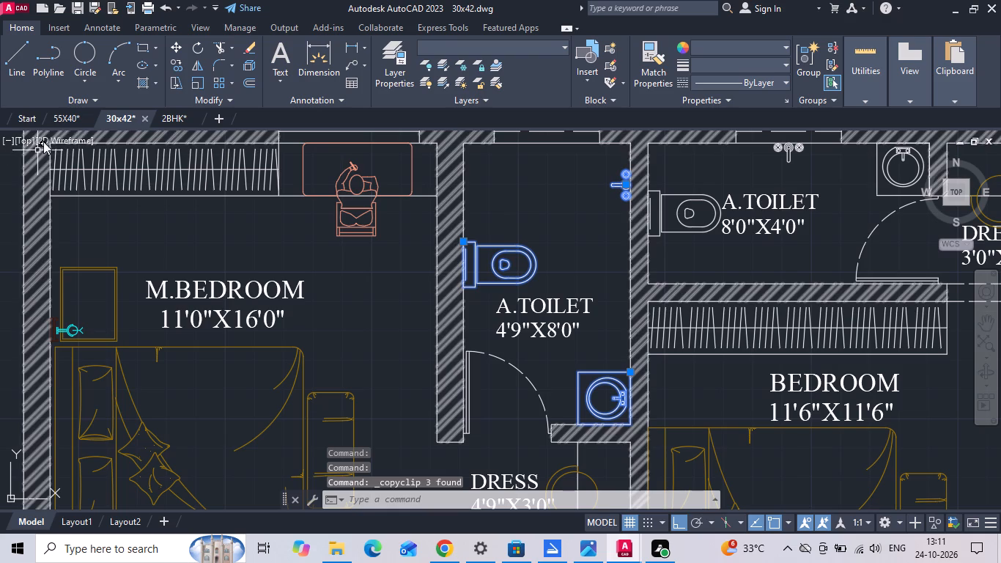
Paste the copied toilet fixtures into the 55X40 plan's M.BEDROOM, beside the 10'0"X7'3" attached toilet.
left_click(75, 117)
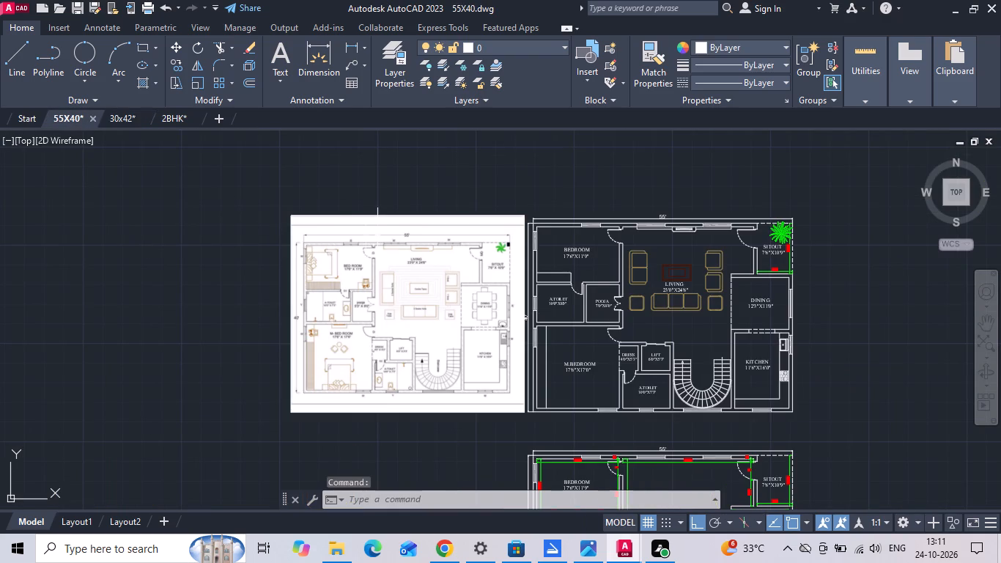
key("ctrl+v")
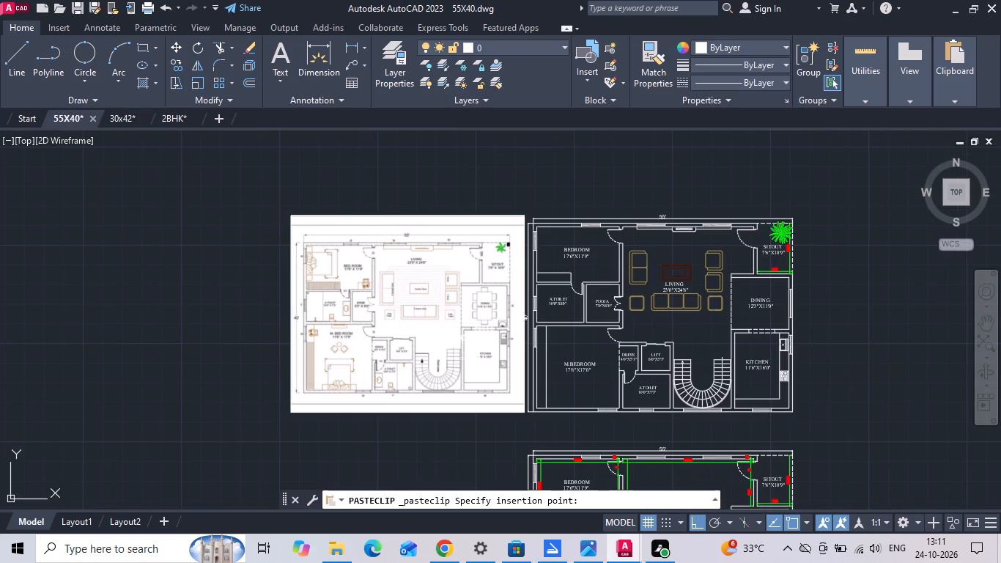
scroll(601, 397, "up", 1)
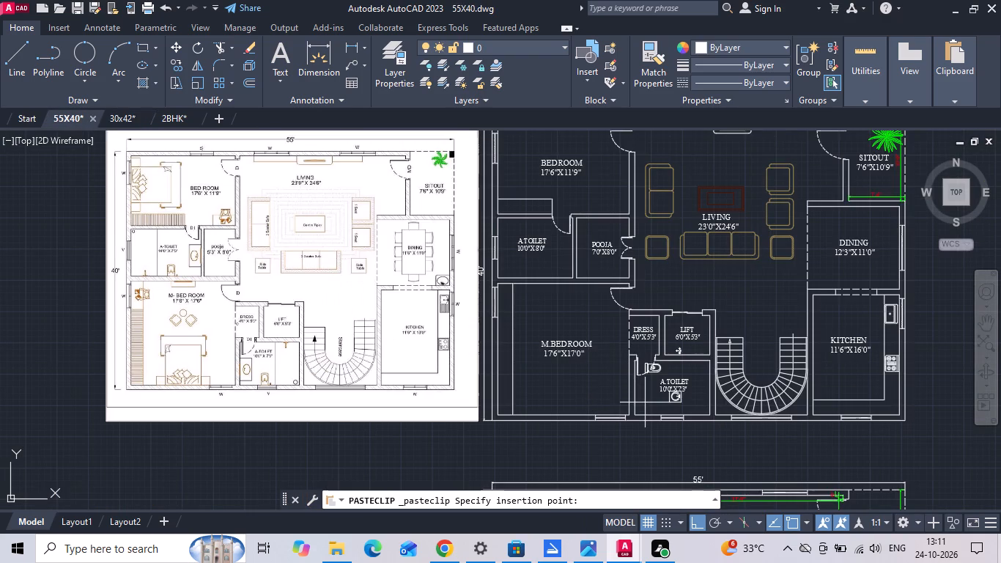
middle_click_drag(645, 402, 516, 322)
middle_click_drag(446, 317, 474, 336)
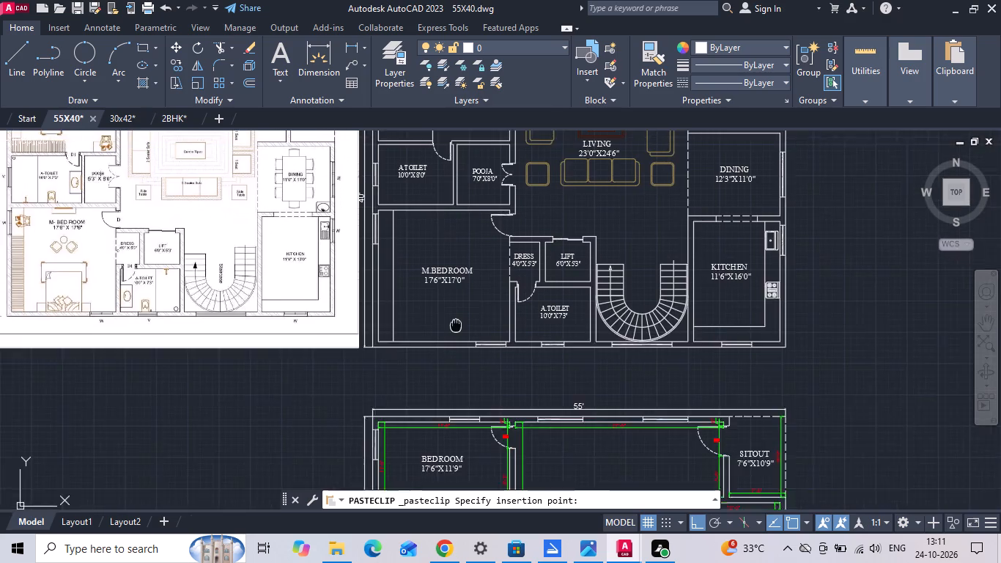
middle_click_drag(474, 336, 506, 354)
scroll(500, 361, "up", 2)
left_click(528, 365)
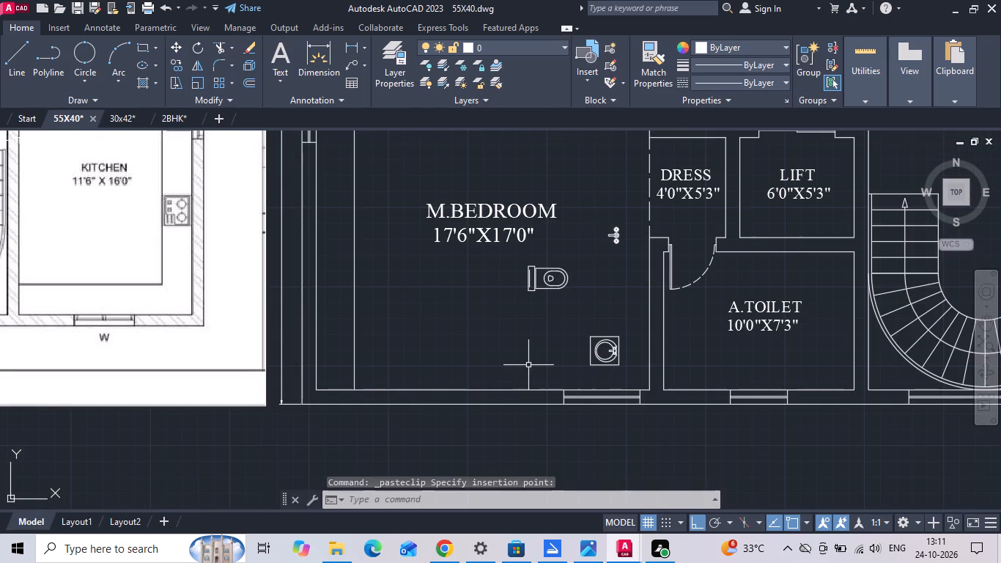
key("Escape")
Offset the east wall line of the 10'0"X7'3" attached toilet 4' inward as the shower division.
middle_click_drag(585, 339, 683, 339)
scroll(697, 346, "down", 1)
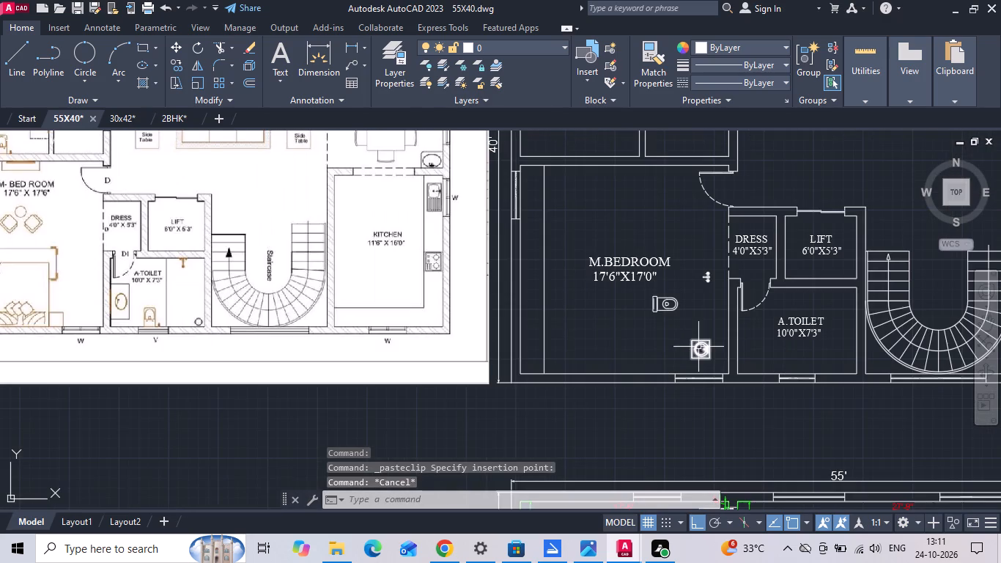
middle_click_drag(587, 341, 715, 341)
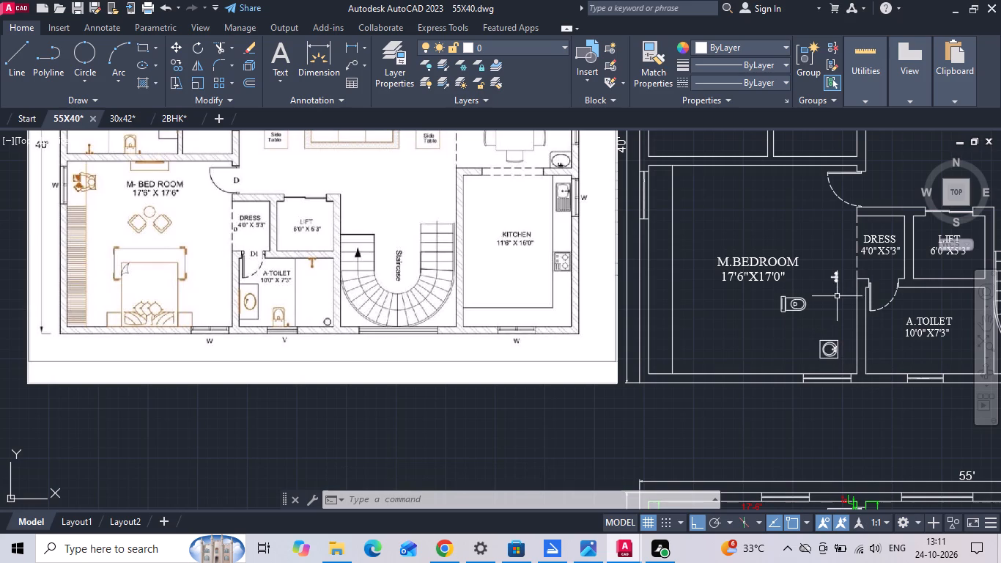
middle_click_drag(837, 296, 805, 301)
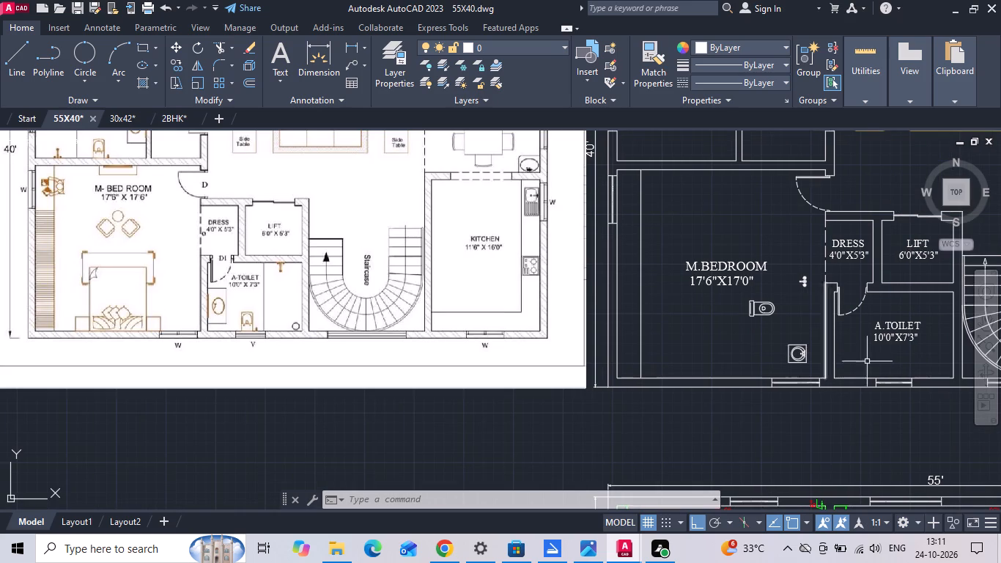
middle_click_drag(894, 354, 675, 365)
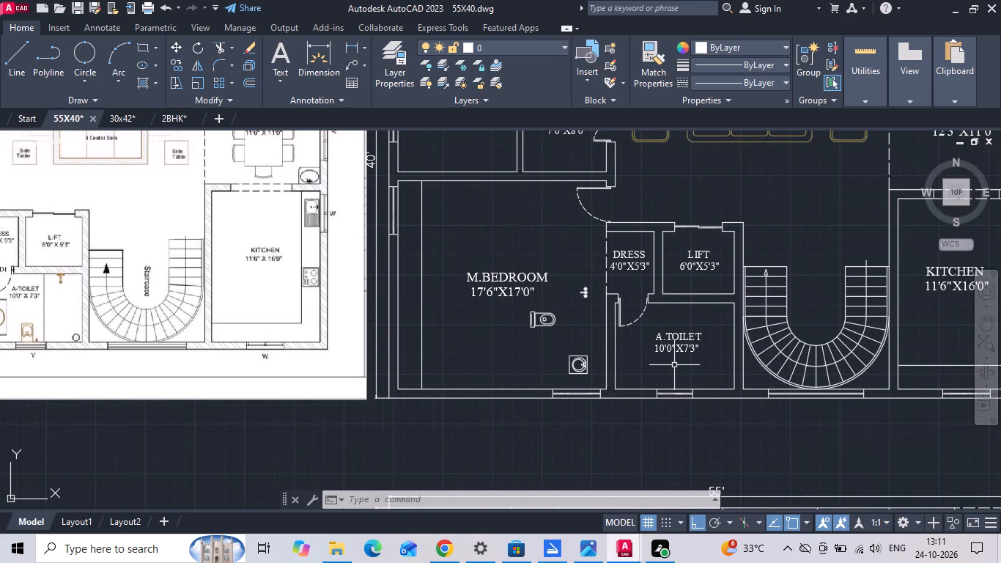
key("o")
key("space")
type("4'")
key("Return")
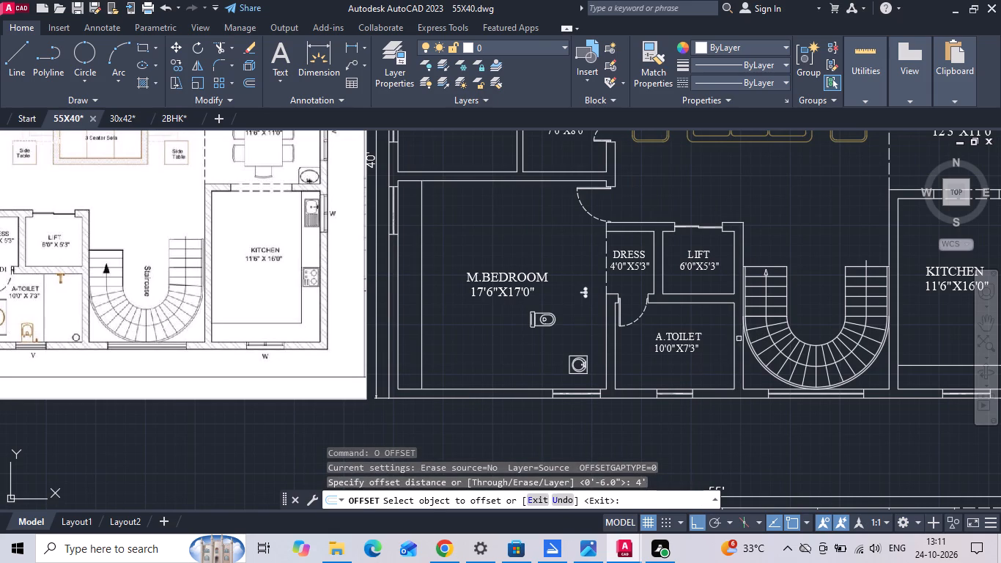
left_click_drag(736, 340, 709, 355)
left_click(682, 365)
Offset the west wall line of the 10'0"X8'0" attached toilet inward by the same 4' distance.
scroll(680, 367, "down", 1)
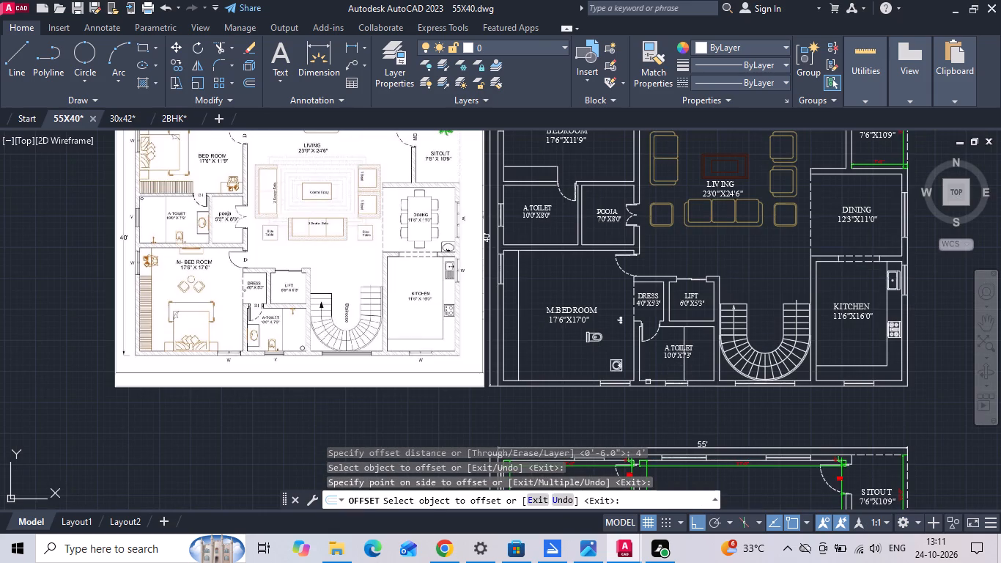
middle_click_drag(648, 382, 652, 422)
middle_click_drag(542, 359, 675, 358)
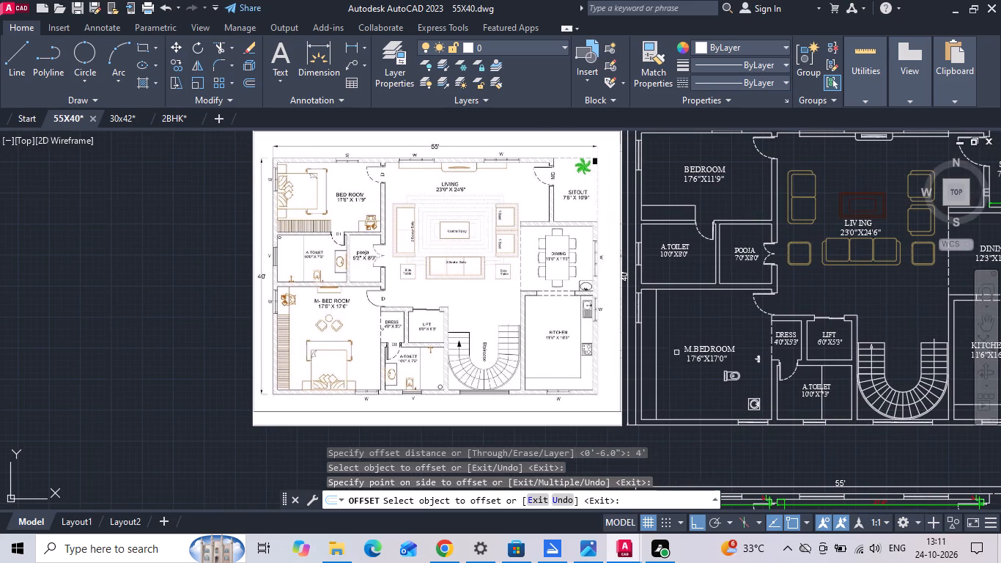
left_click(643, 252)
left_click(651, 258)
key("Escape")
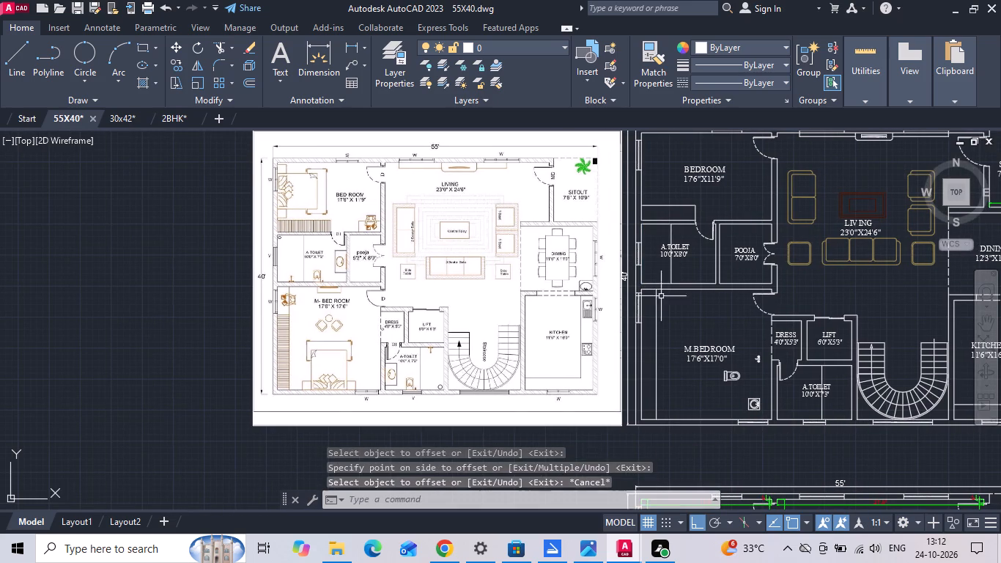
Rotate the pasted shower fitting 90° so its spout points south.
scroll(794, 384, "up", 1)
middle_click_drag(742, 389, 604, 305)
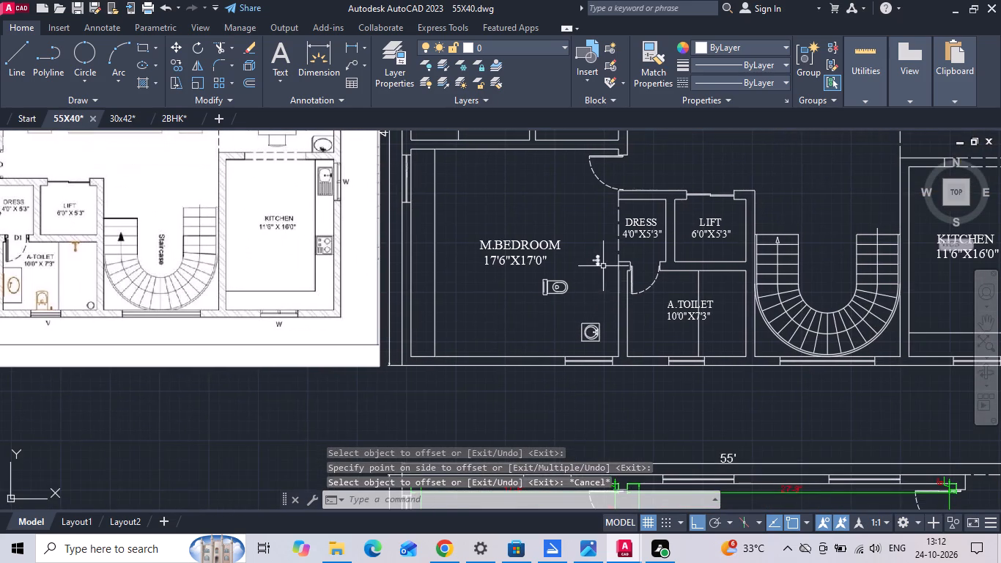
scroll(594, 245, "up", 2)
left_click(602, 287)
right_click(602, 287)
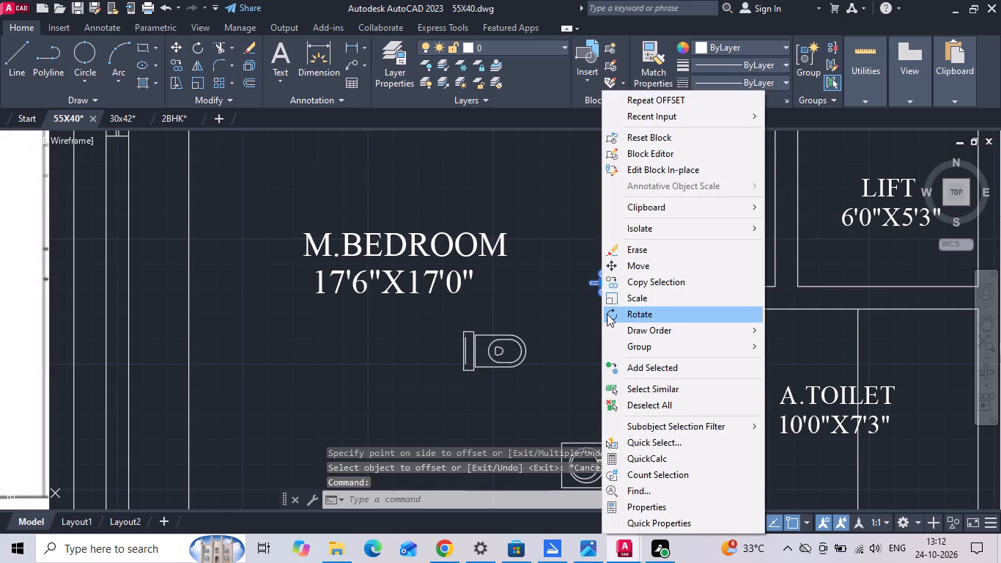
left_click(607, 316)
left_click_drag(599, 352, 606, 357)
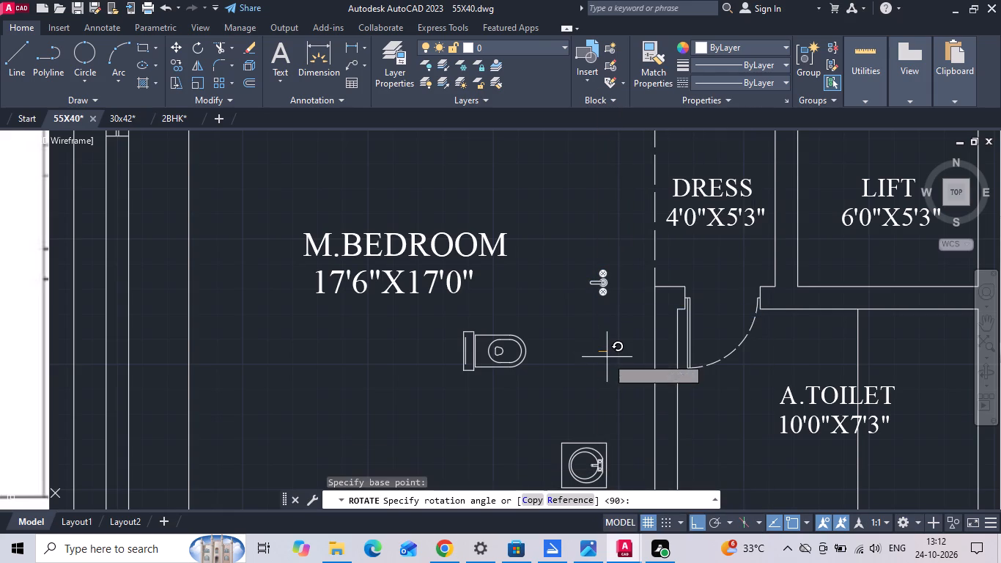
left_click(620, 270)
Move the shower fitting onto the north wall of the 10'0"X7'3" attached toilet, centred in the shower area.
scroll(563, 327, "up", 1)
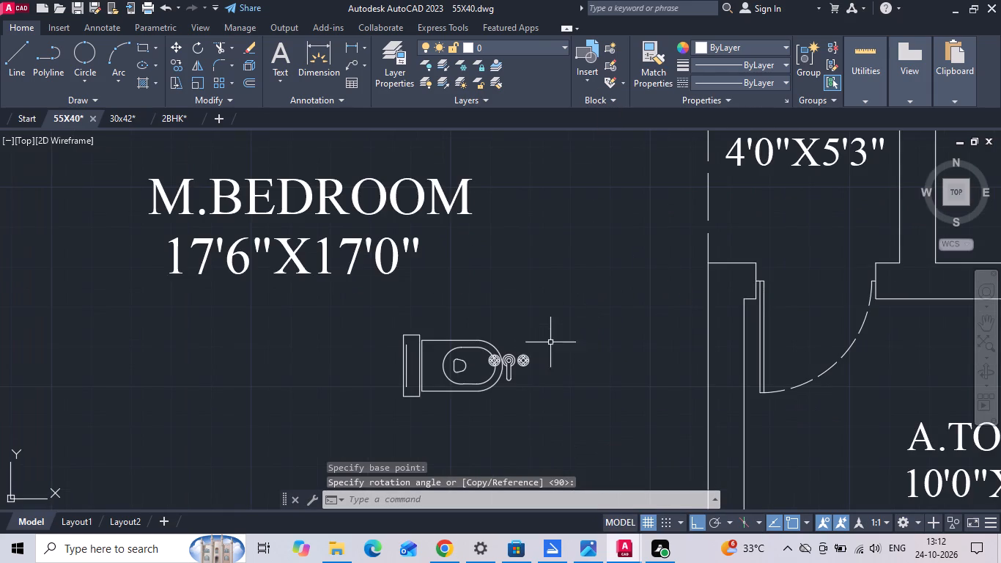
left_click(513, 356)
right_click(515, 324)
left_click(558, 265)
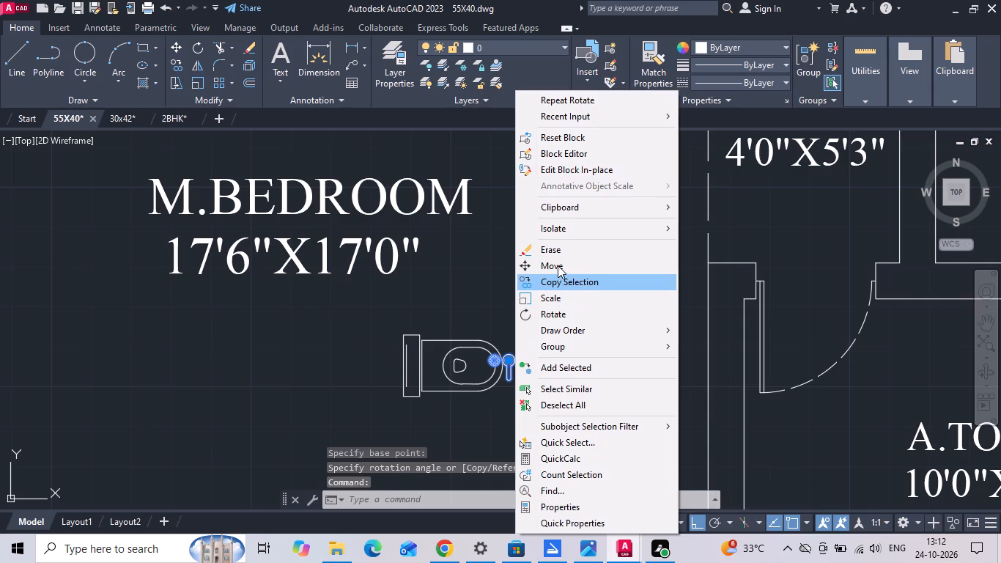
scroll(532, 343, "up", 4)
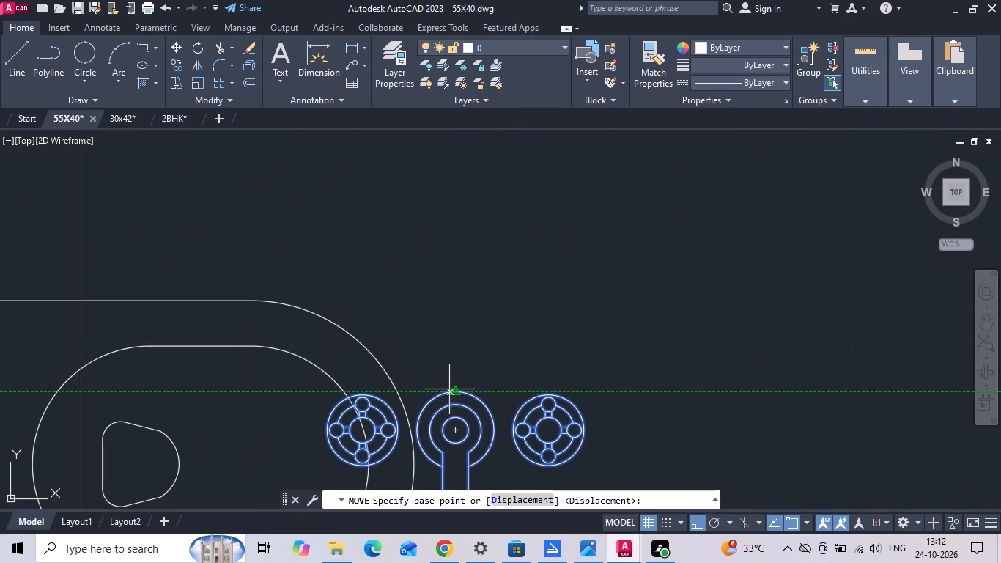
left_click(457, 392)
scroll(396, 380, "down", 3)
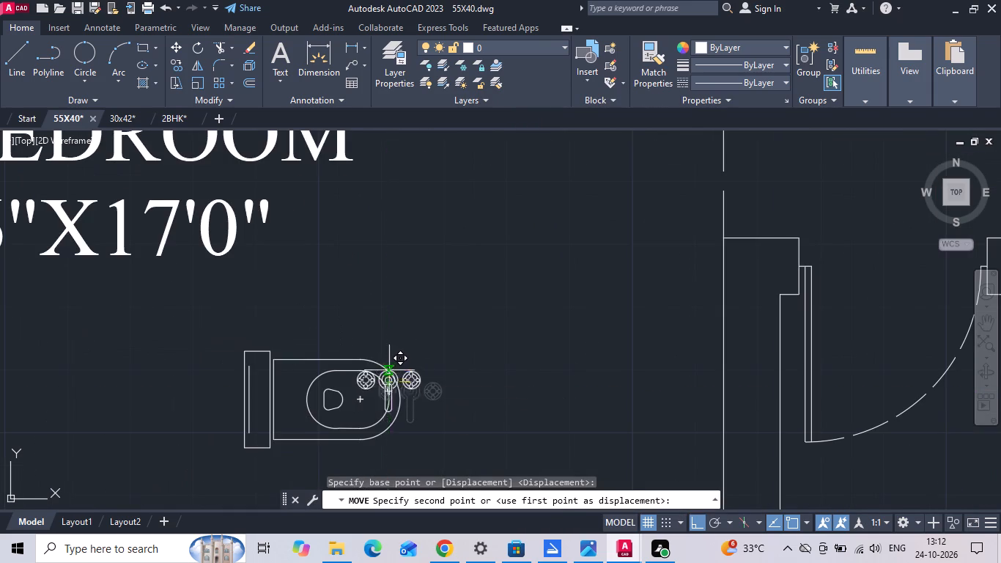
scroll(371, 332, "down", 2)
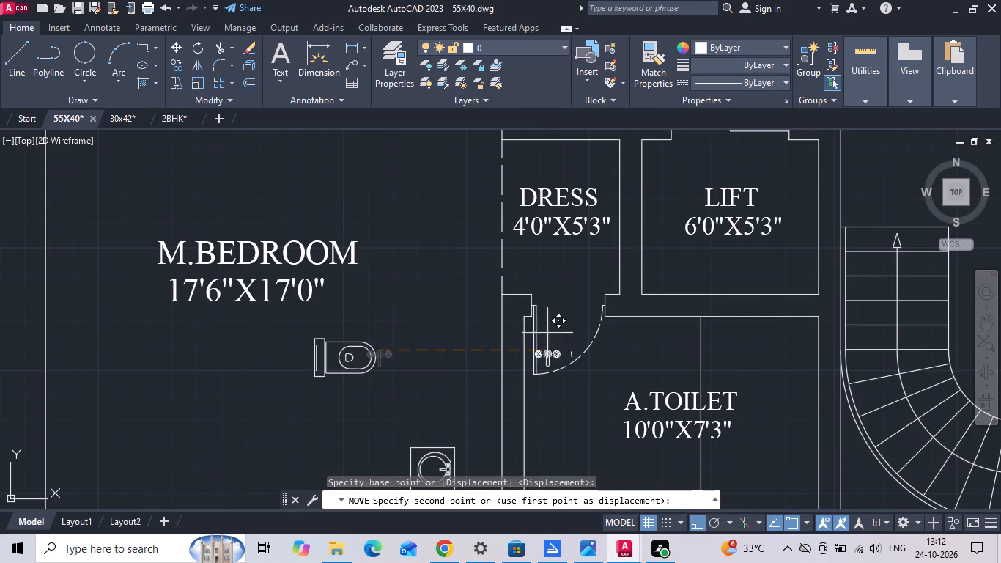
left_click(760, 319)
Rotate the pasted WC in the M.BEDROOM 90° so its cistern faces south.
middle_click_drag(688, 352, 476, 348)
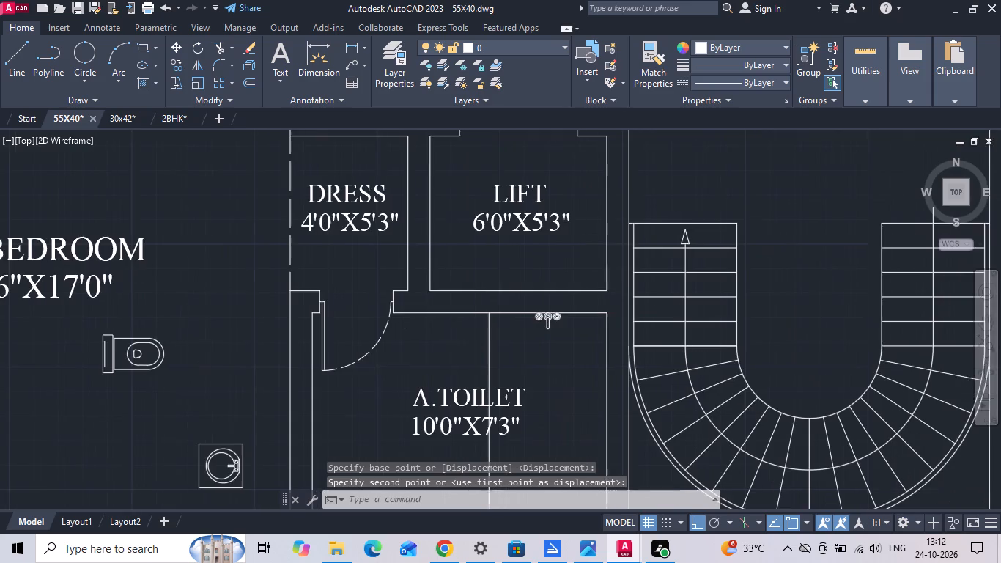
scroll(522, 321, "up", 2)
scroll(674, 290, "down", 2)
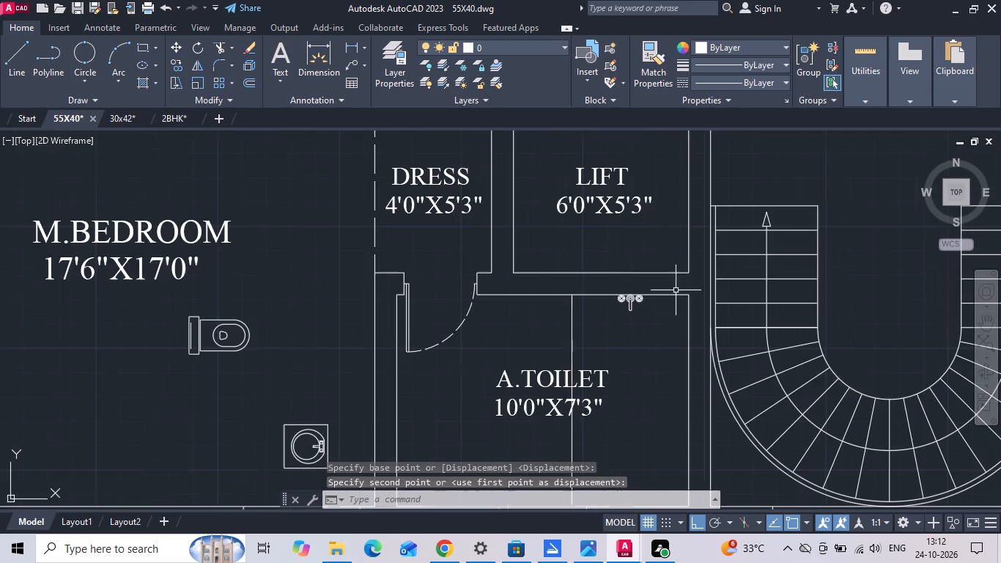
middle_click_drag(514, 321, 692, 287)
scroll(753, 279, "down", 2)
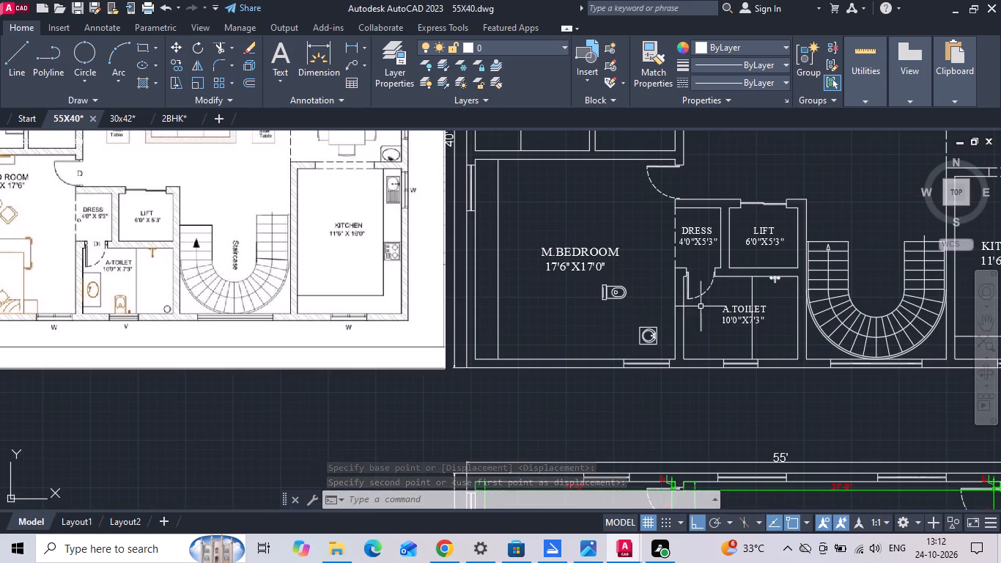
middle_click_drag(656, 307, 795, 307)
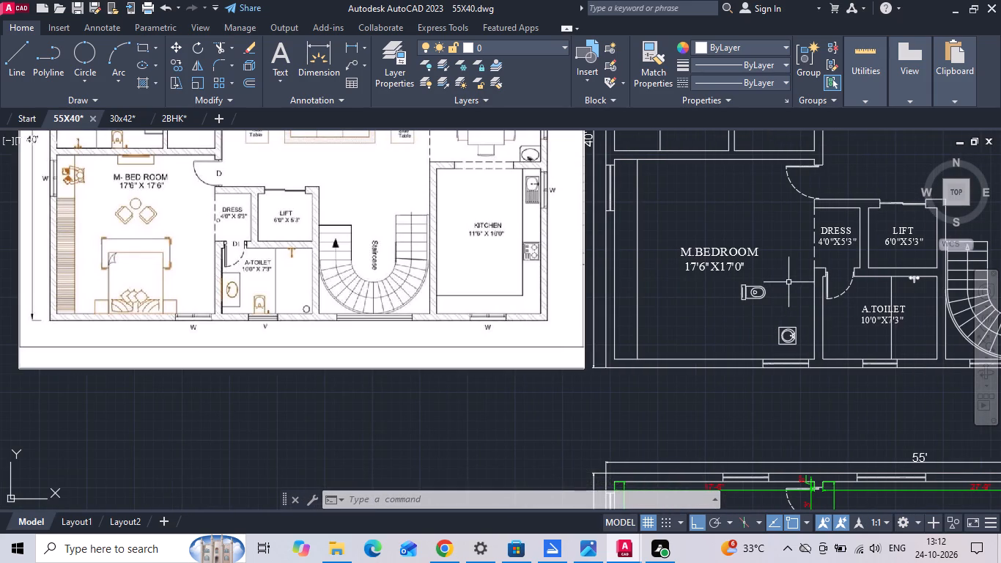
scroll(783, 282, "up", 2)
left_click(743, 304)
left_click(698, 320)
right_click(698, 320)
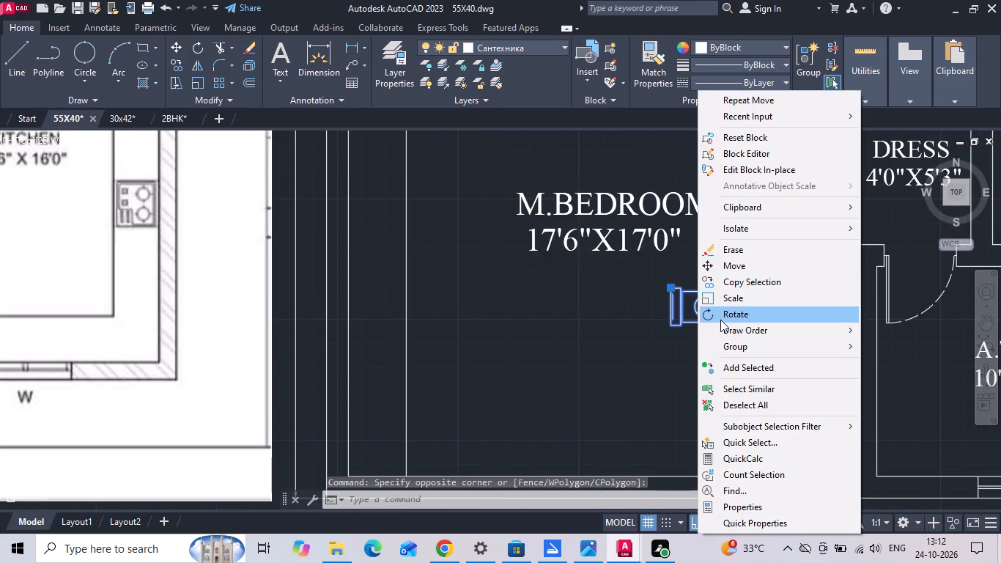
left_click(720, 320)
left_click(689, 356)
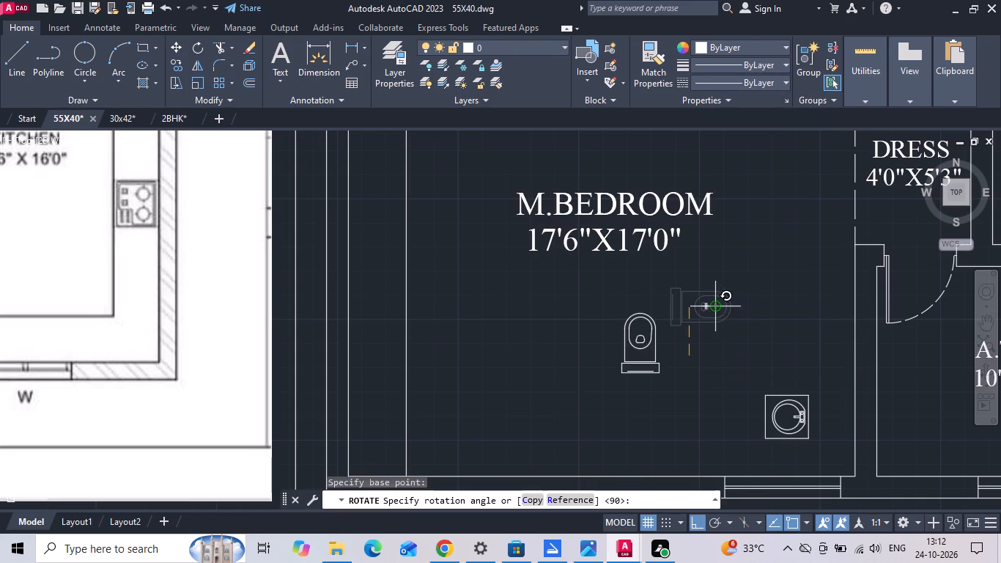
scroll(700, 276, "up", 1)
left_click(698, 273)
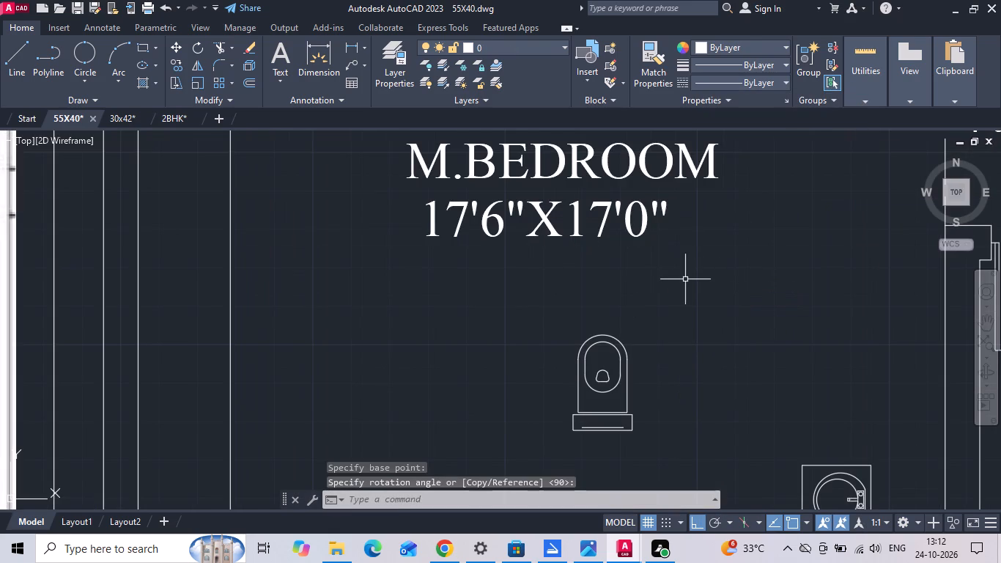
Move the WC by its cistern's back edge onto the south wall of the 10'0"X7'3" attached toilet, at the window opening.
left_click_drag(682, 286, 651, 320)
left_click(578, 367)
right_click(577, 367)
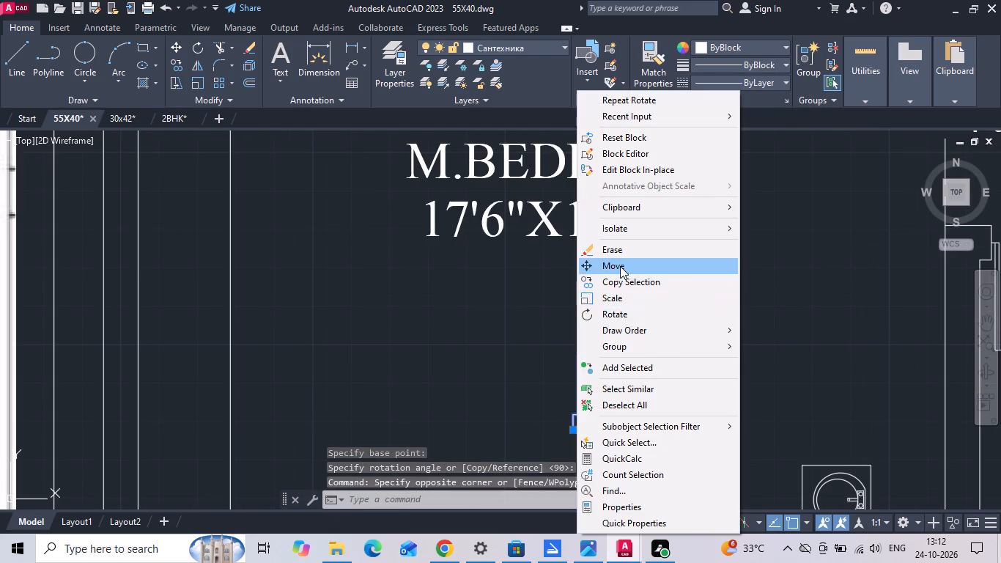
left_click(621, 265)
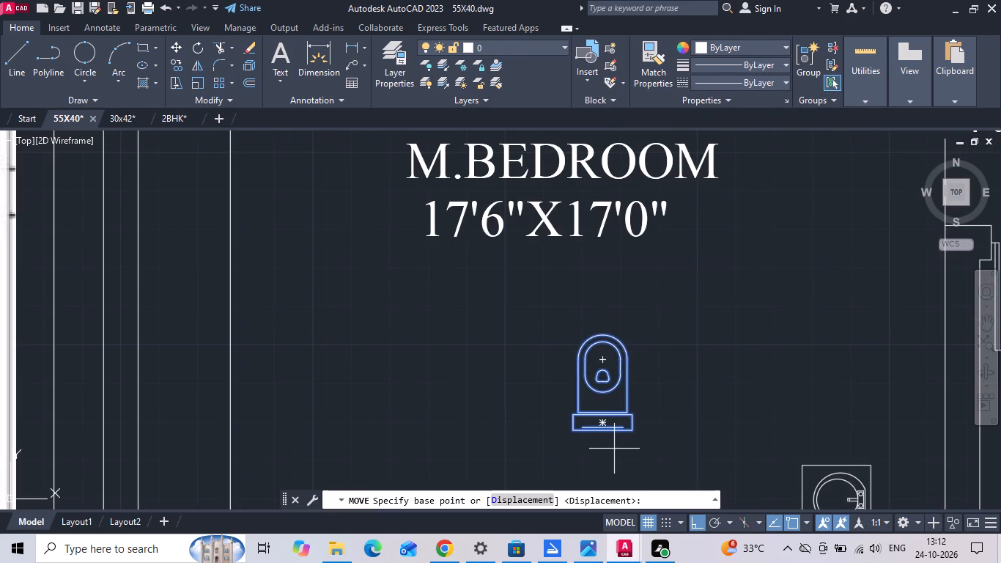
scroll(614, 449, "up", 1)
left_click(594, 422)
scroll(607, 361, "down", 1)
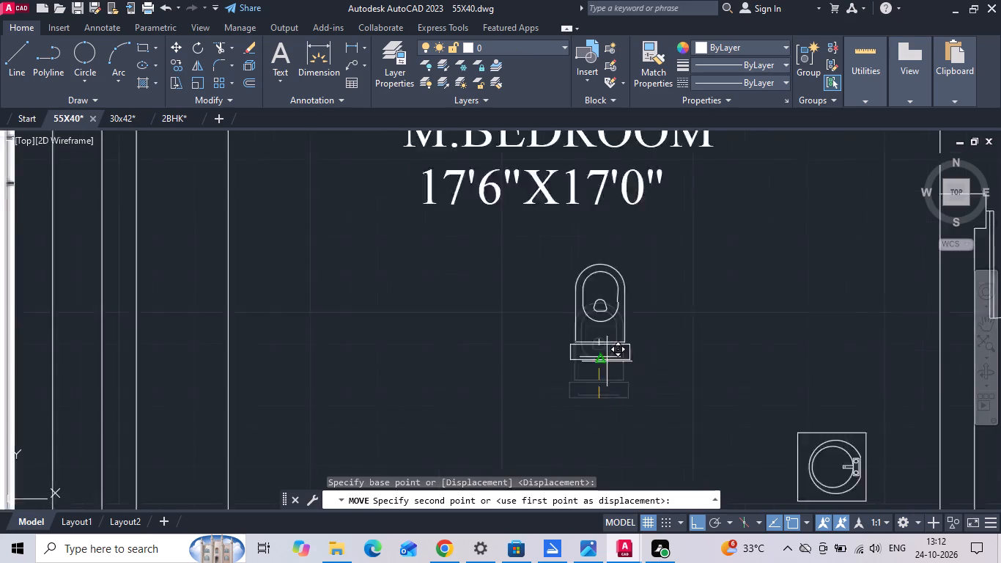
scroll(607, 361, "down", 3)
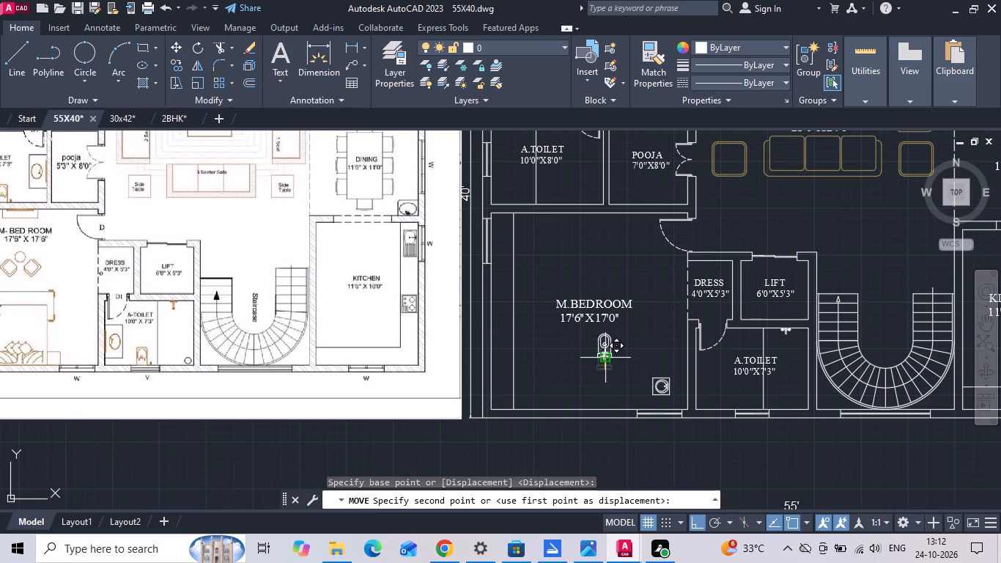
scroll(628, 325, "down", 1)
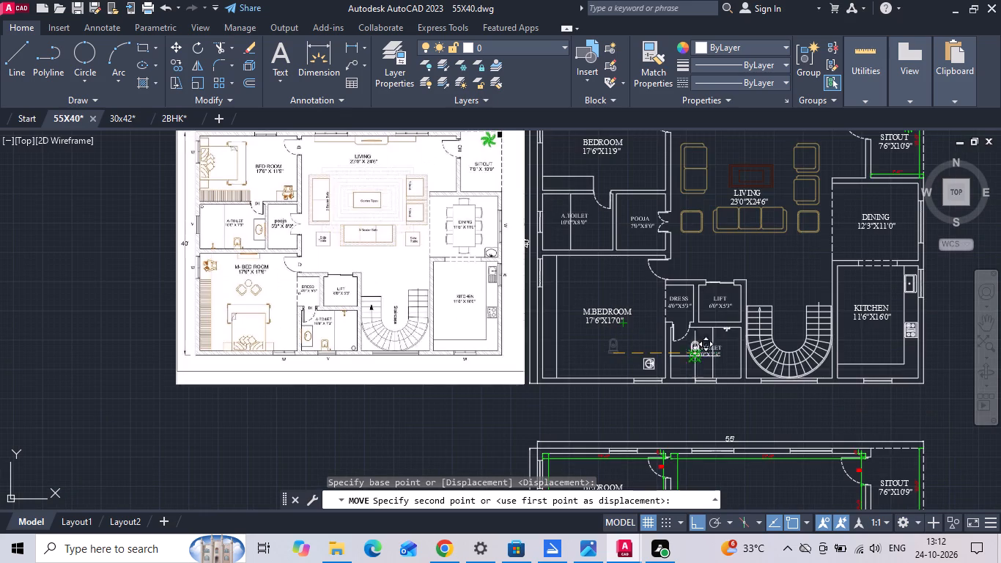
scroll(731, 369, "up", 2)
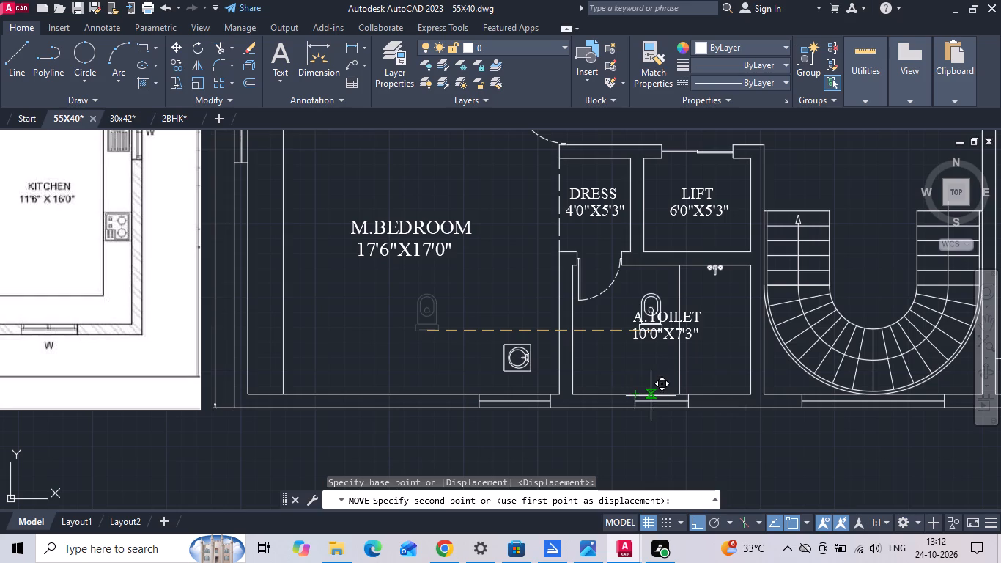
scroll(654, 396, "up", 3)
left_click(654, 391)
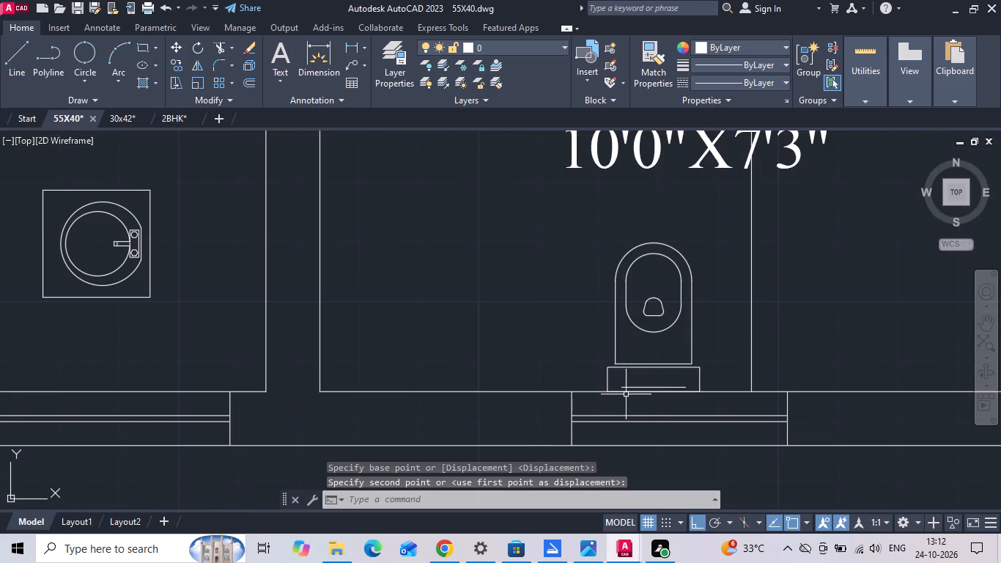
Mirror the pasted wash basin about a vertical line so its tap faces west, erasing the source object.
scroll(691, 375, "down", 5)
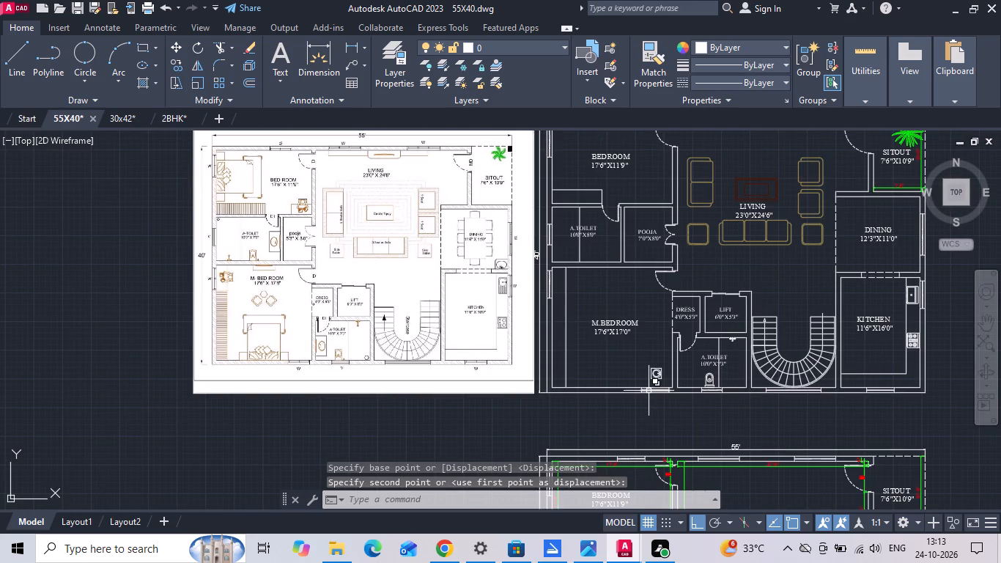
scroll(319, 389, "up", 3)
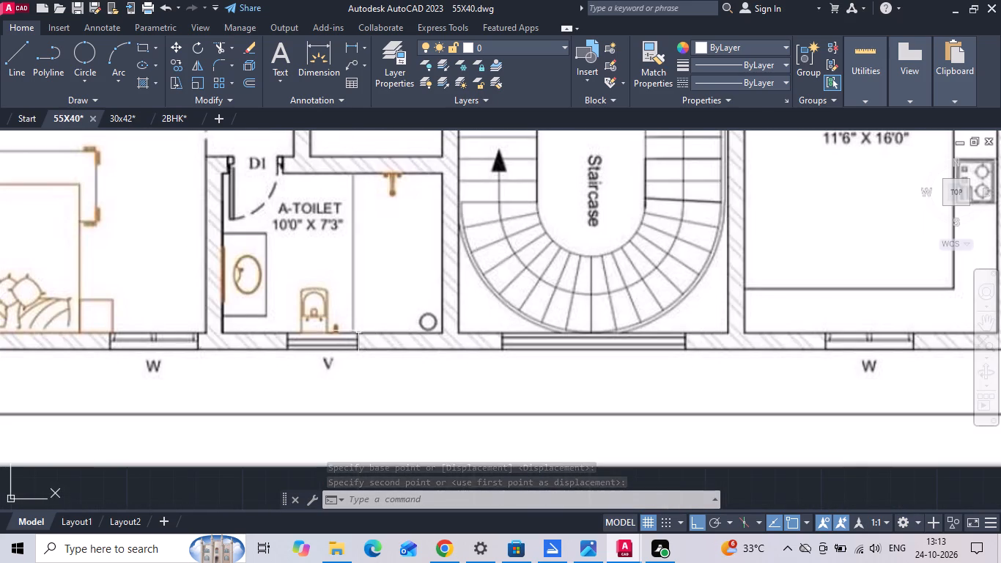
scroll(298, 333, "down", 3)
scroll(651, 353, "up", 3)
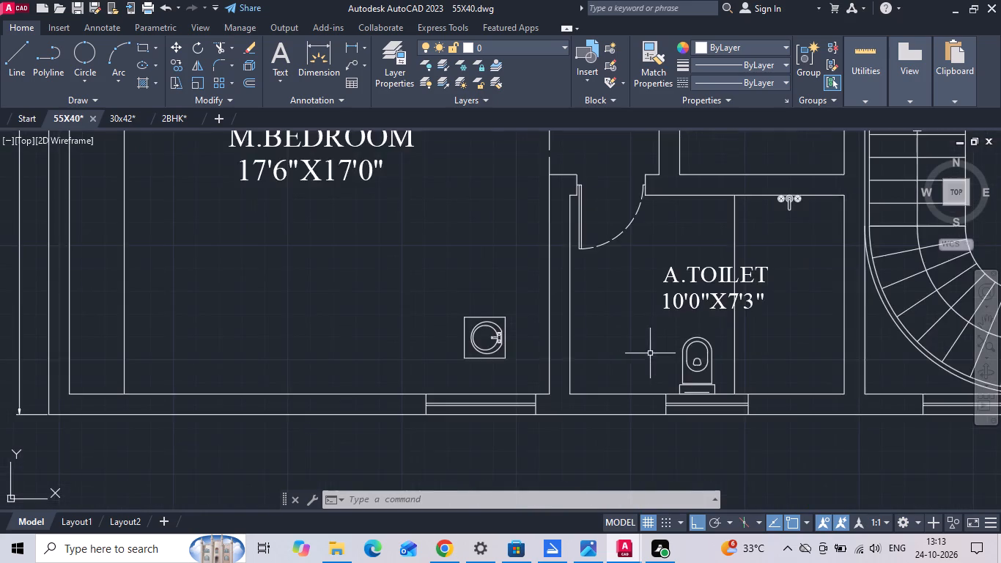
scroll(493, 361, "up", 2)
left_click_drag(522, 303, 483, 318)
left_click(436, 317)
type("MI")
key("space")
left_click_drag(551, 273, 544, 298)
left_click(543, 345)
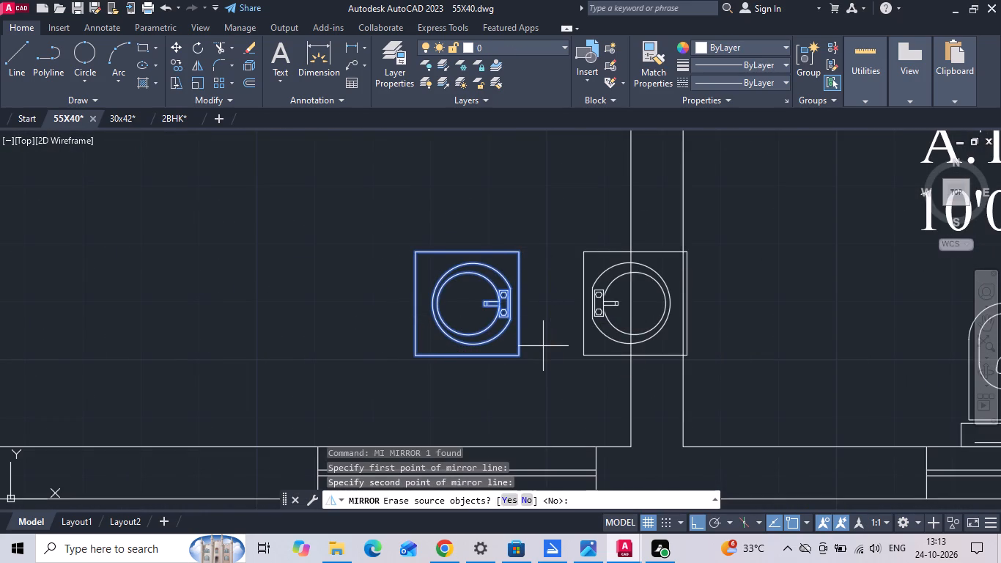
type("Y")
key("space")
Move the mirrored wash basin by its southwest corner into the southwest corner of the 10'0"X7'3" attached toilet.
left_click_drag(588, 226, 546, 303)
left_click(535, 340)
right_click(533, 341)
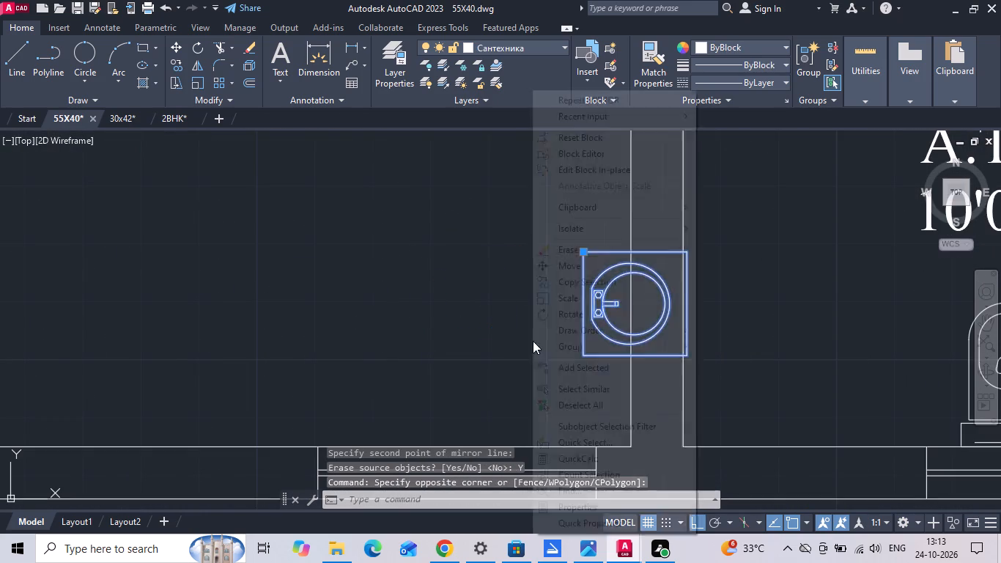
left_click(570, 266)
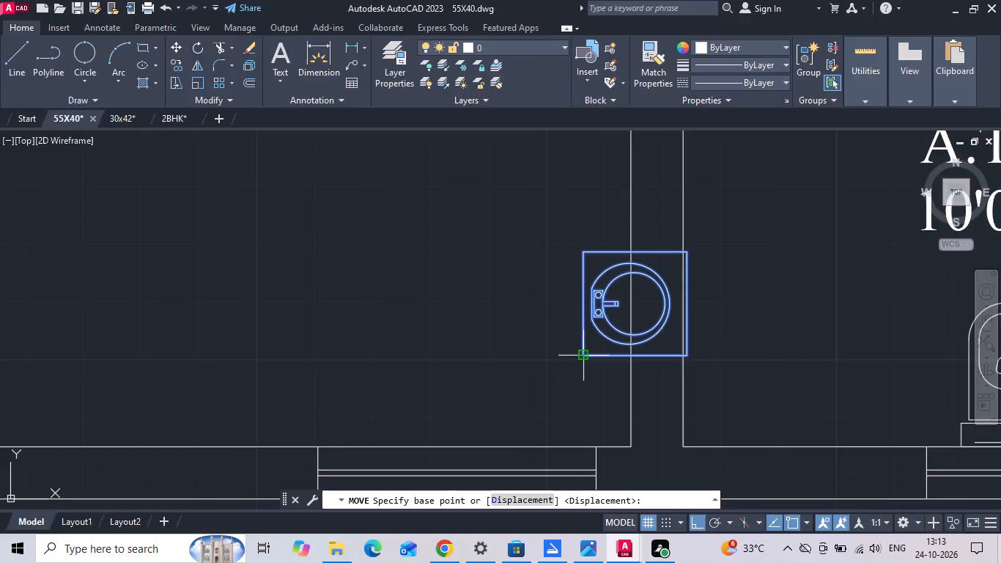
left_click(583, 358)
left_click(679, 447)
scroll(661, 399, "down", 2)
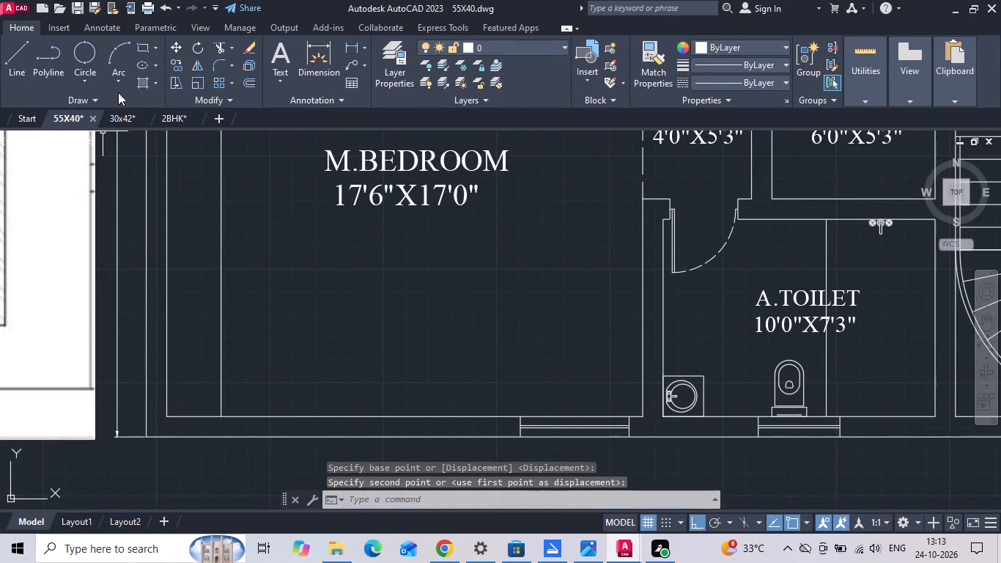
Look through the plans in the 30x42 and 2BHK drawings for reusable fixtures, then return to the 55X40 drawing.
left_click(114, 118)
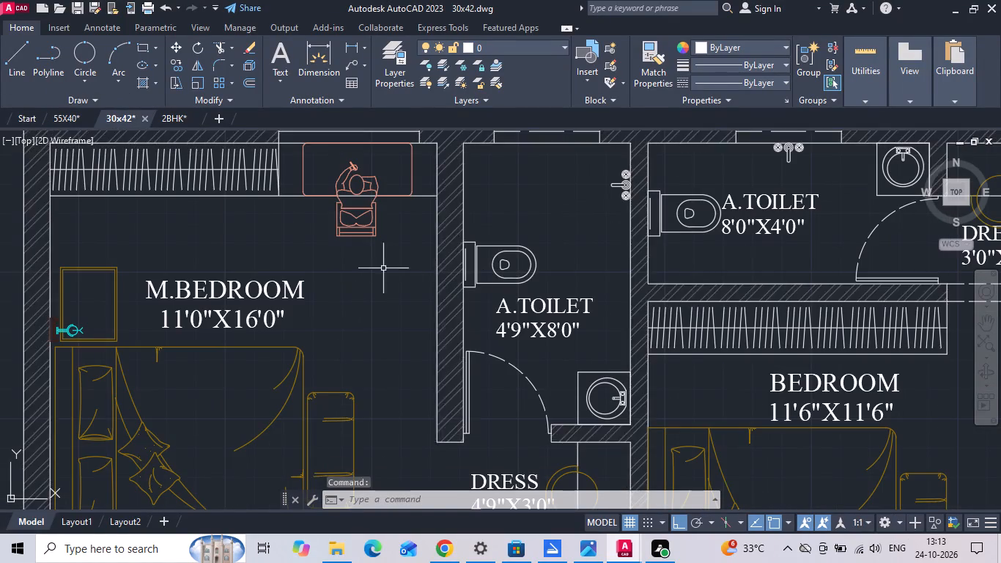
scroll(383, 268, "down", 3)
middle_click_drag(514, 304, 712, 213)
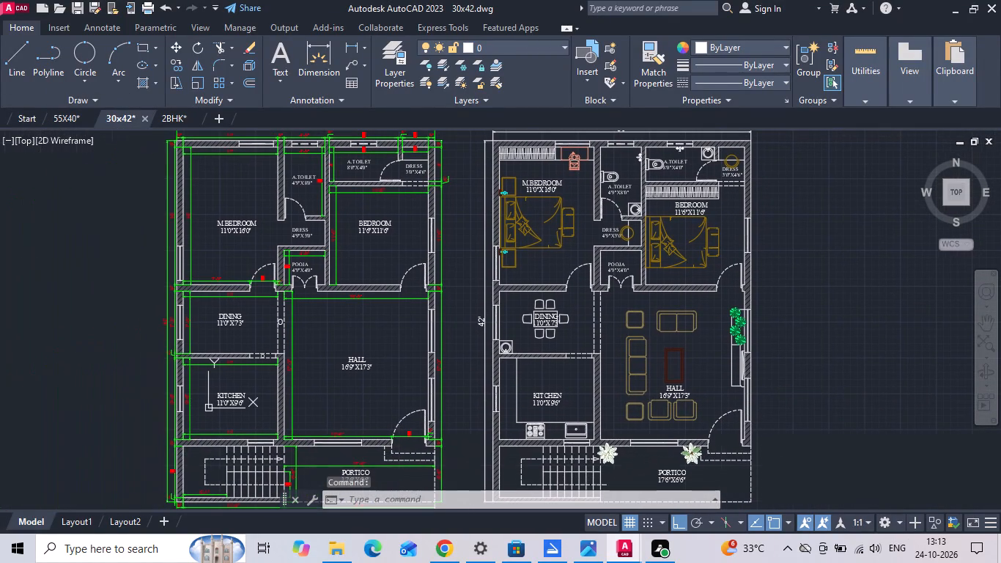
scroll(712, 268, "down", 1)
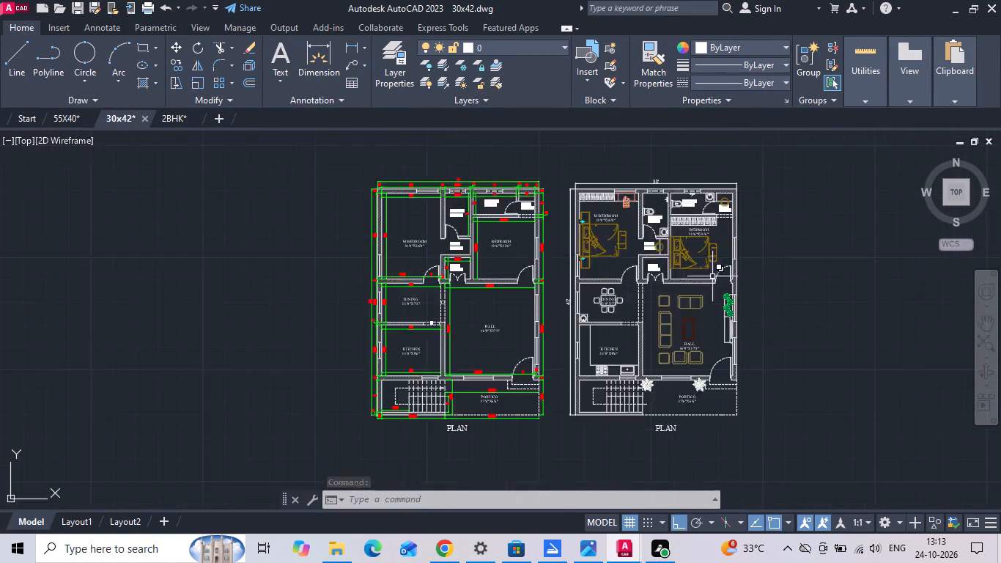
scroll(712, 276, "down", 1)
left_click(185, 122)
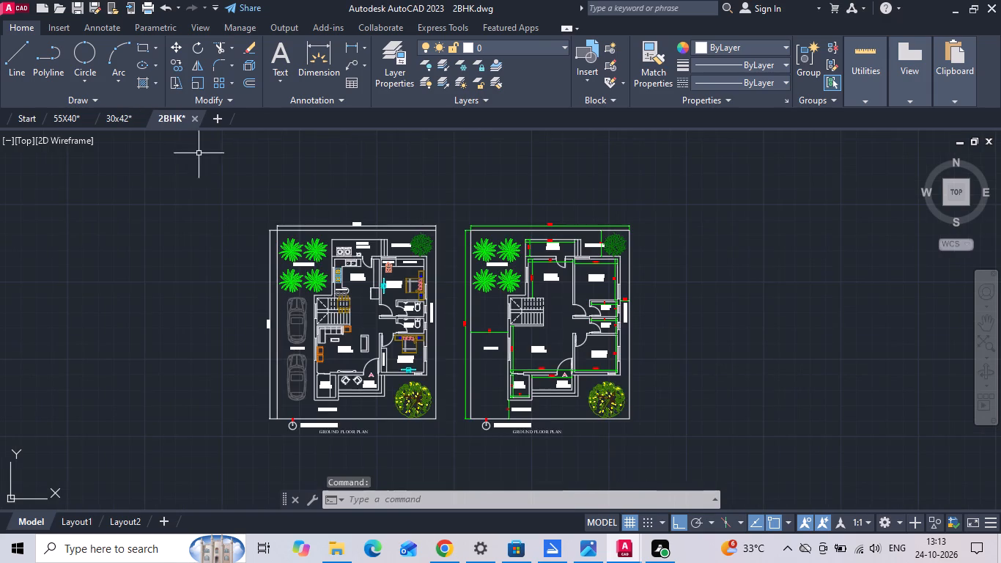
scroll(649, 337, "up", 3)
middle_click_drag(440, 318, 732, 396)
scroll(753, 413, "down", 2)
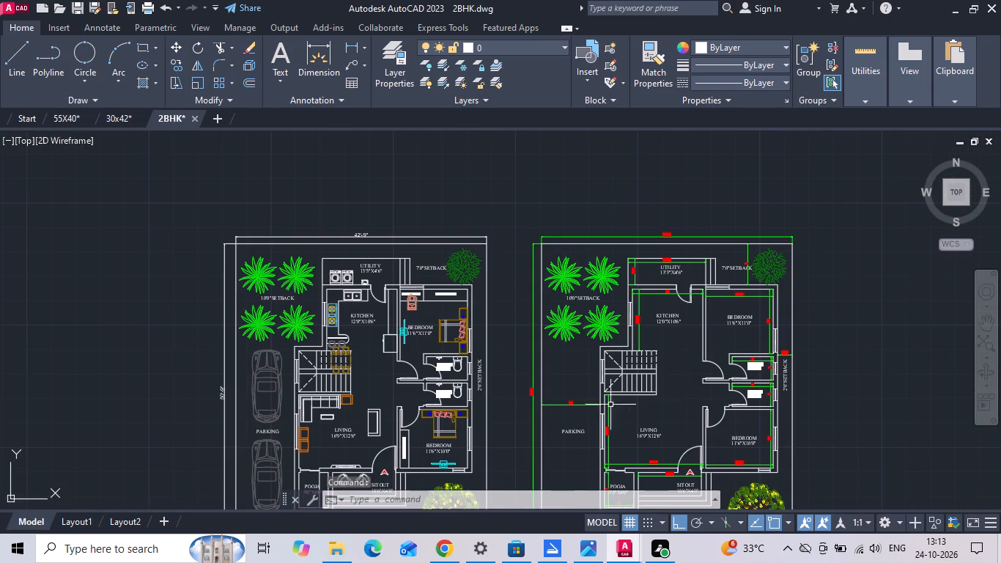
middle_click_drag(396, 390, 473, 347)
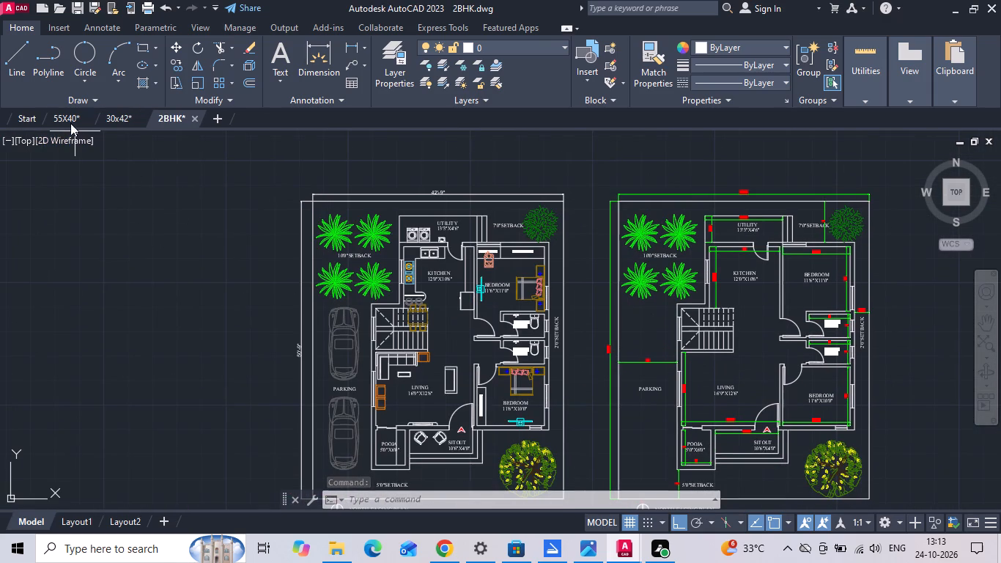
left_click(64, 117)
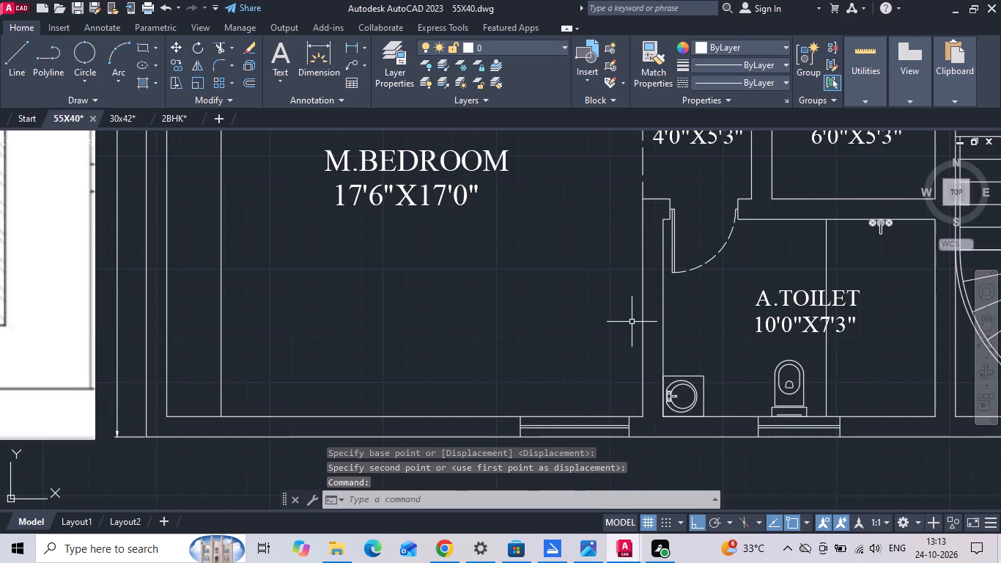
Draw a floor drain circle of radius 1.6 inside the southeast corner of the 10'0"X7'3" attached toilet.
type("C")
key("space")
scroll(616, 328, "down", 2)
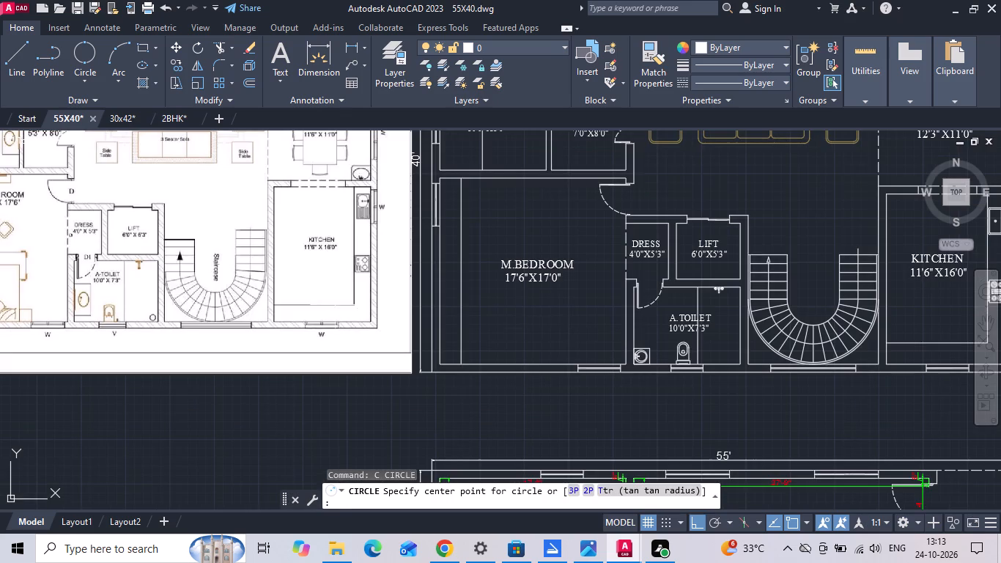
middle_click_drag(334, 305, 499, 307)
middle_click_drag(835, 336, 358, 307)
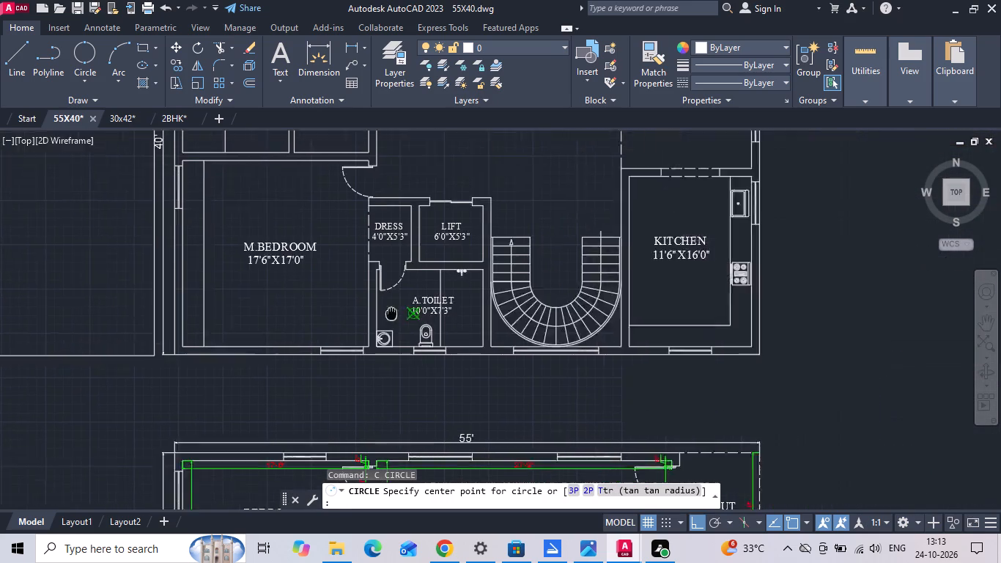
middle_click_drag(358, 307, 347, 304)
scroll(425, 314, "up", 2)
scroll(376, 358, "up", 4)
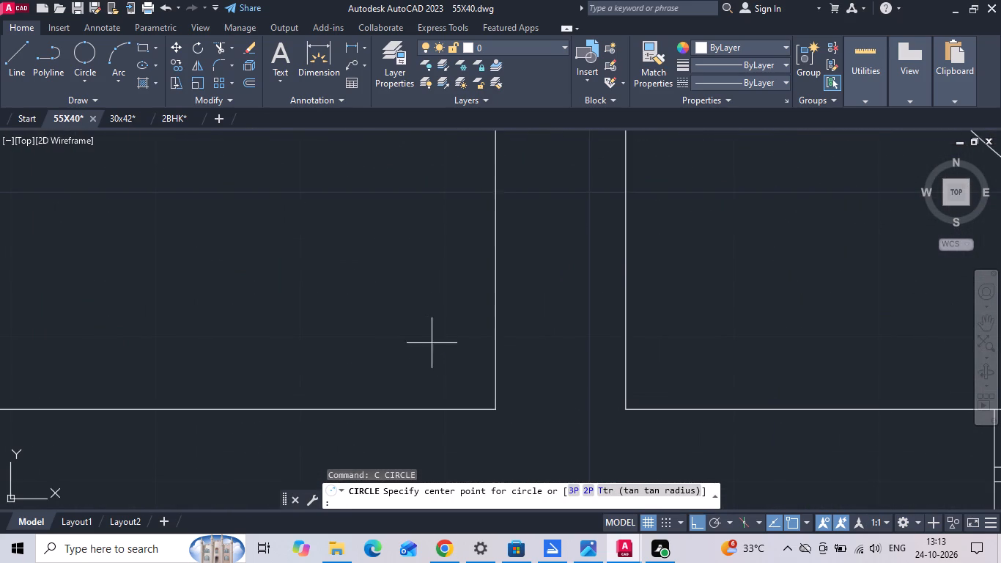
left_click(449, 363)
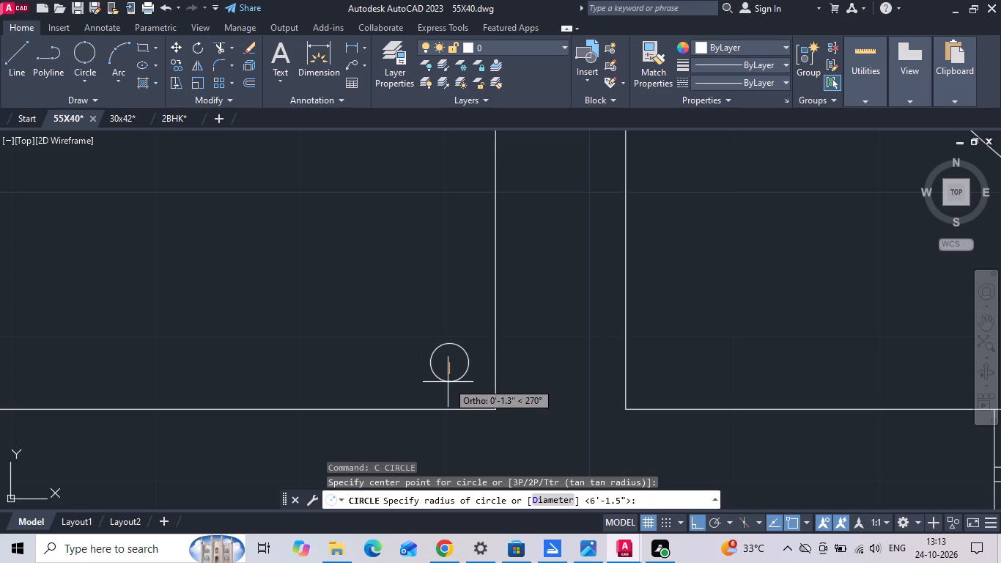
type("1.")
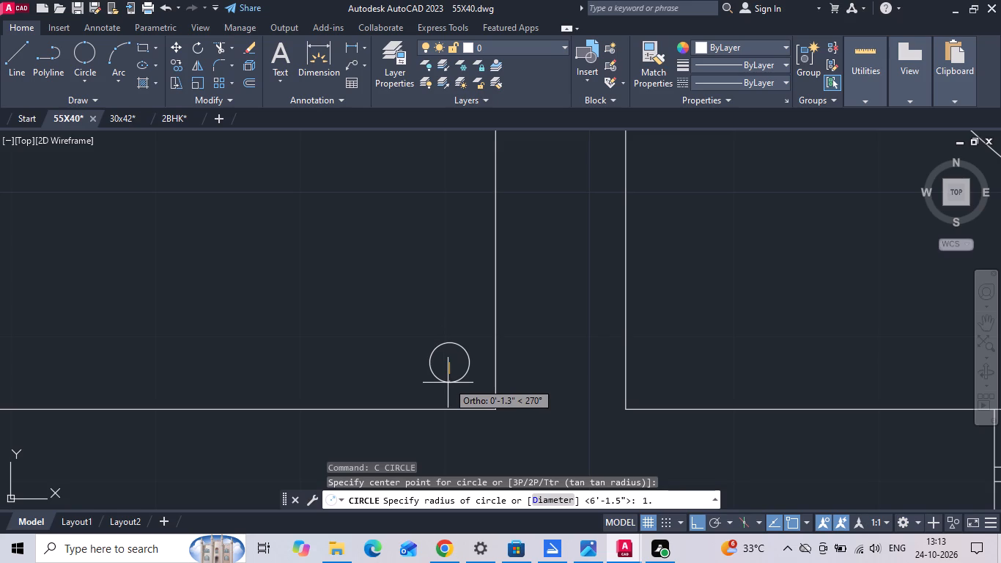
type("6")
key("space")
Copy the drain circle from the southeast corner of the 10'0"X7'3" attached toilet to the northwest corner of the 10'0"X8'0" attached toilet.
scroll(565, 279, "down", 3)
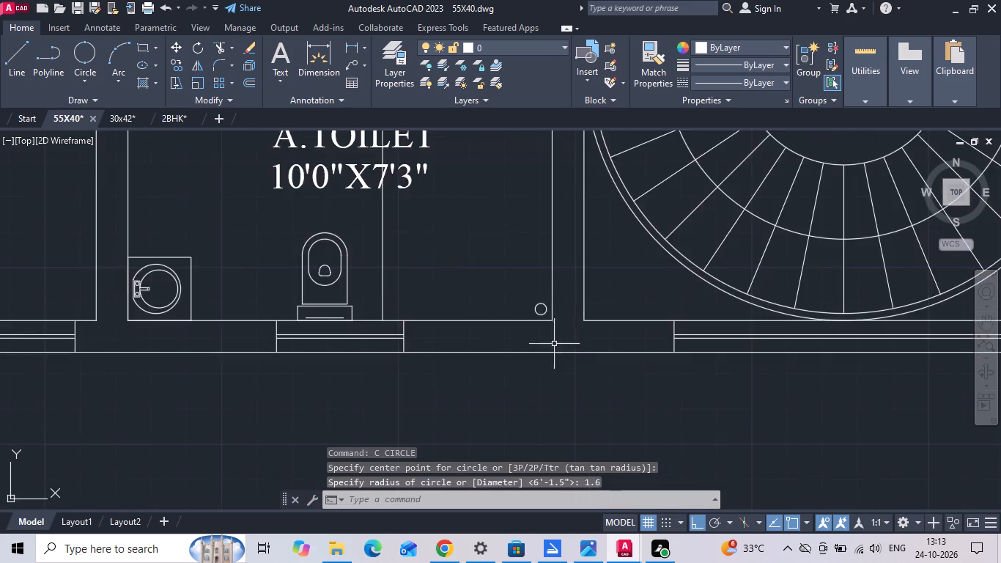
scroll(548, 363, "down", 4)
middle_click_drag(279, 267, 541, 273)
scroll(798, 351, "up", 3)
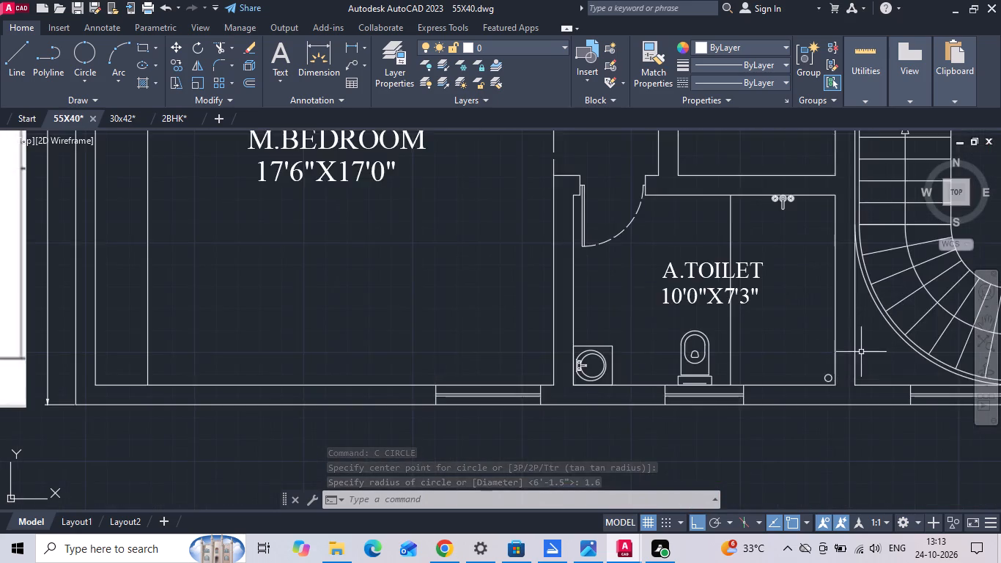
scroll(819, 372, "up", 2)
left_click(835, 385)
left_click(824, 362)
right_click(824, 362)
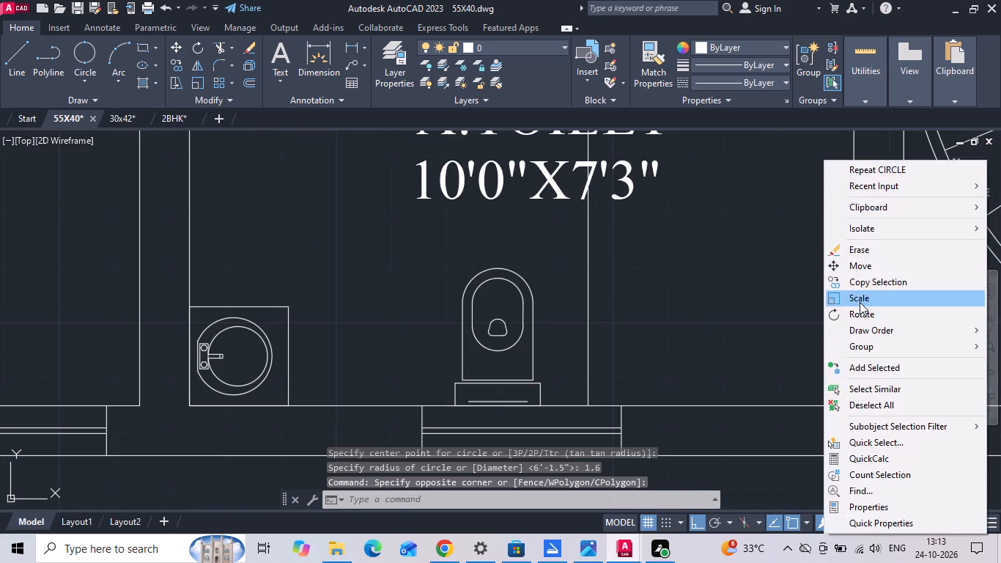
left_click(865, 289)
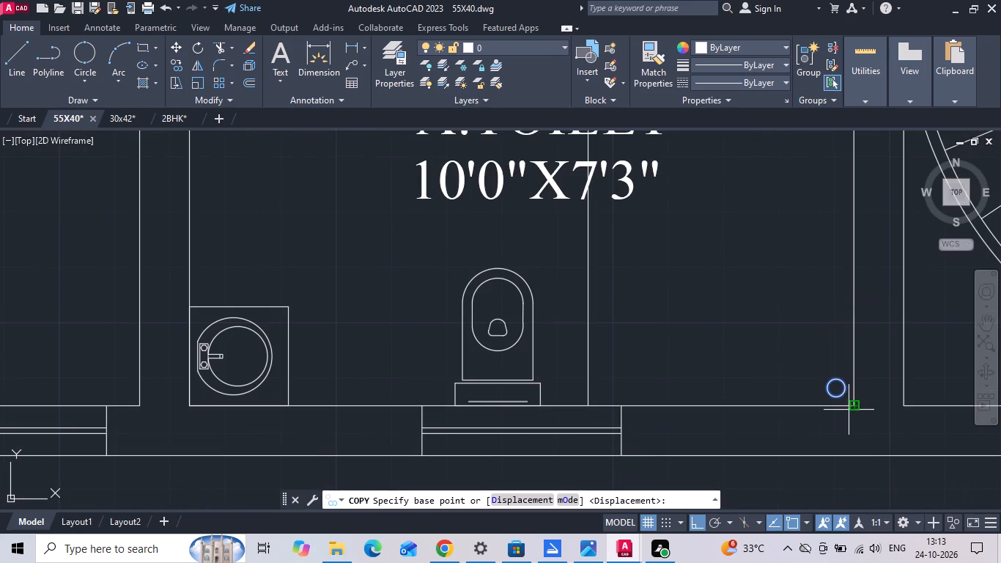
left_click(853, 407)
scroll(821, 419, "down", 3)
left_click(695, 524)
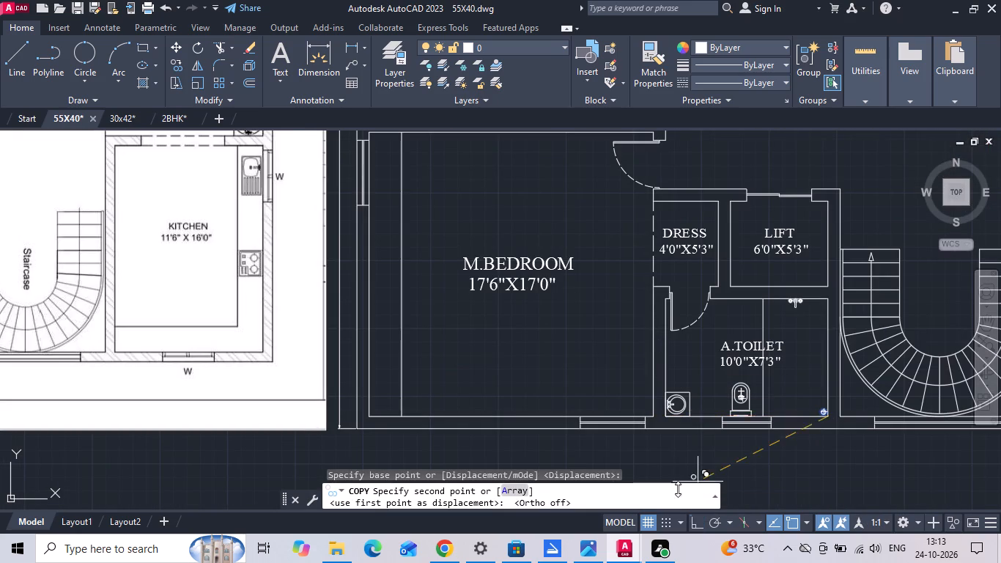
scroll(577, 407, "down", 2)
middle_click_drag(494, 227, 504, 273)
scroll(543, 317, "up", 3)
middle_click_drag(508, 287, 649, 280)
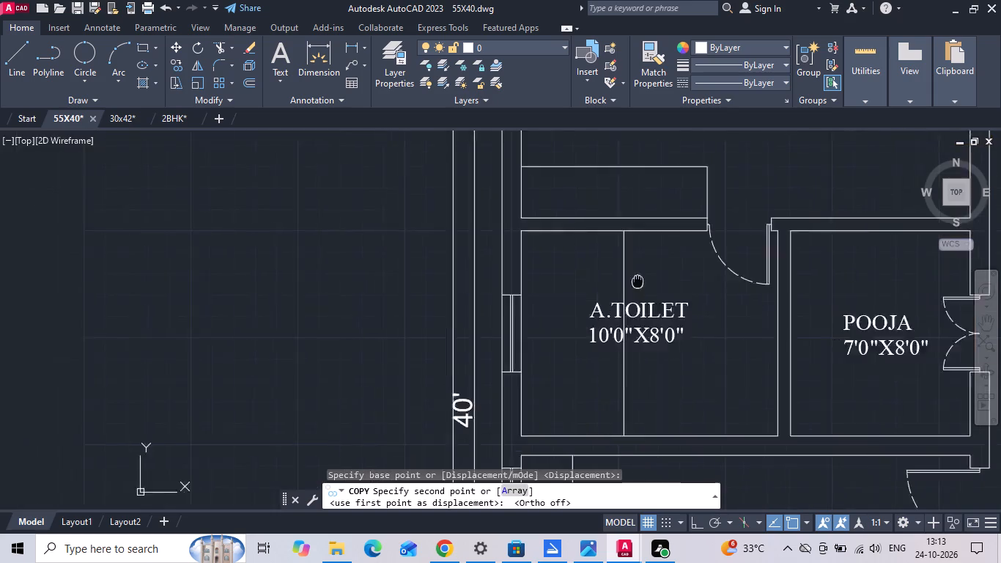
middle_click_drag(649, 280, 740, 283)
scroll(767, 301, "down", 3)
scroll(742, 290, "up", 3)
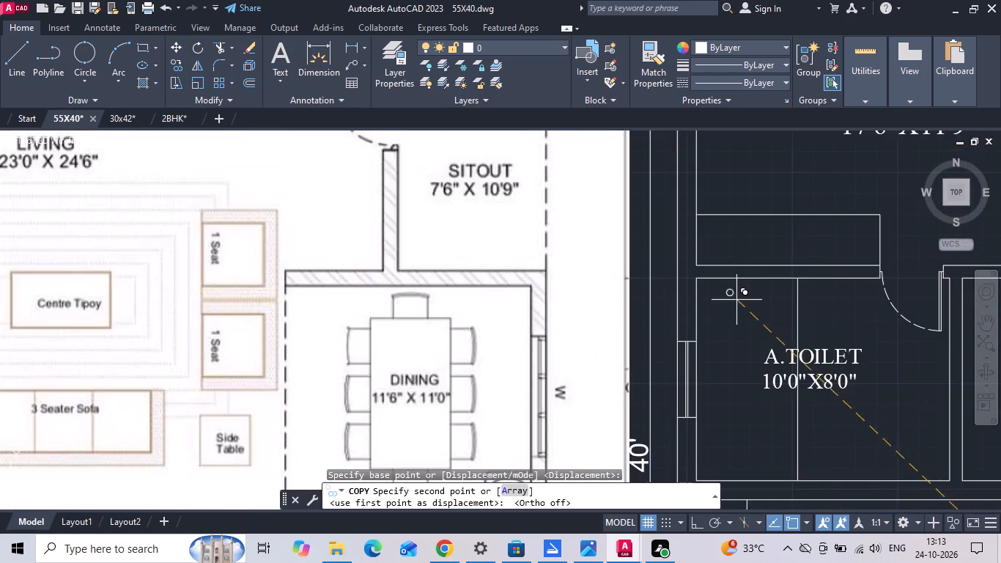
scroll(736, 302, "up", 3)
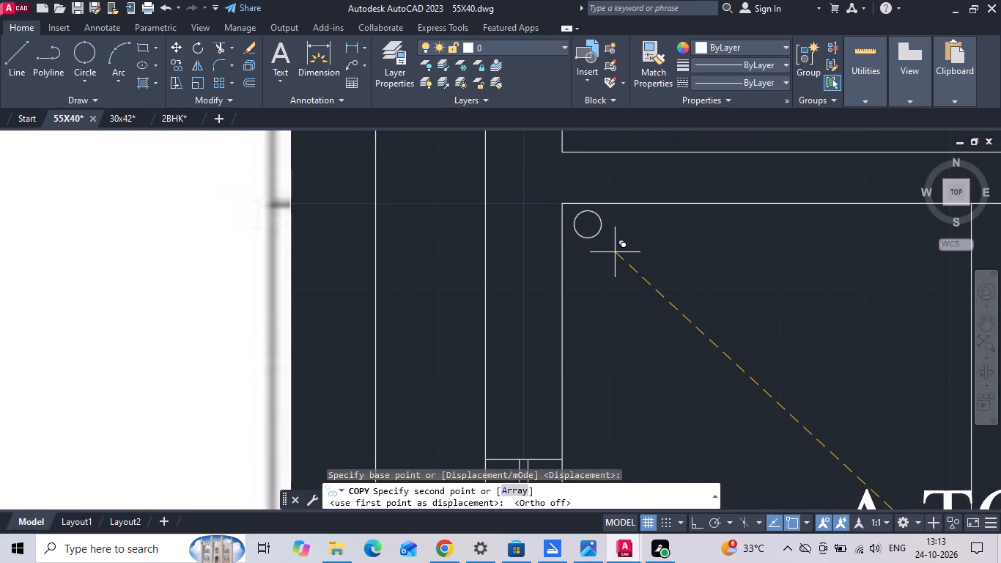
left_click(613, 255)
key("Escape")
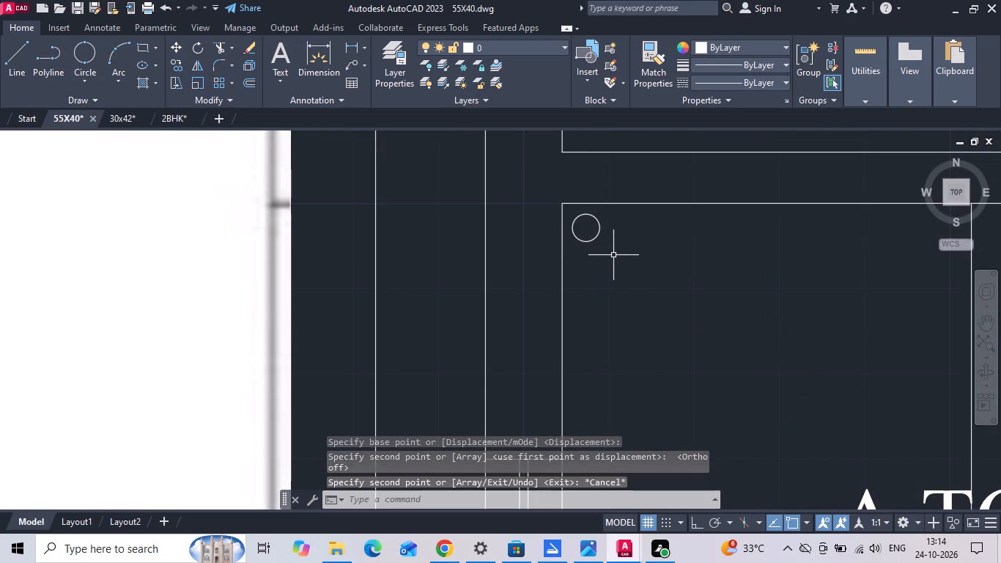
Save the 55X40 drawing.
key("ctrl+s")
Copy the shower fitting from the 10'0"X7'3" attached toilet into the southwest part of the 10'0"X8'0" attached toilet.
scroll(492, 254, "down", 7)
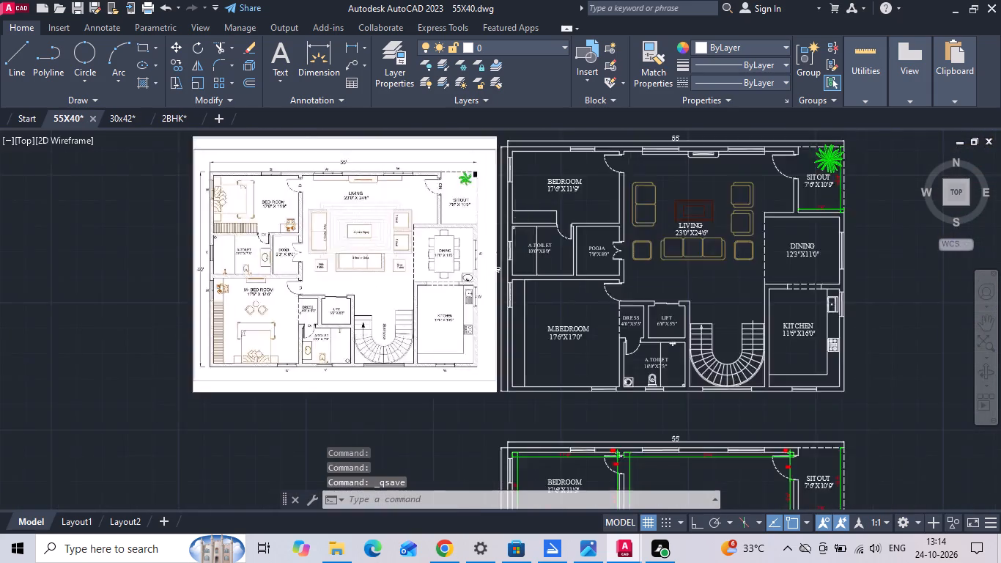
middle_click_drag(652, 422, 635, 331)
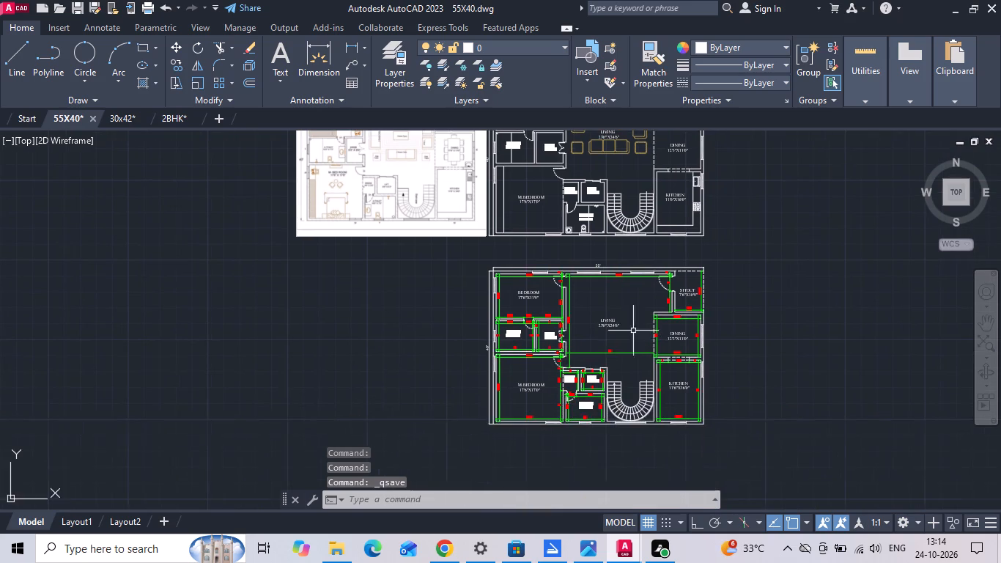
scroll(577, 405, "up", 4)
scroll(614, 400, "down", 5)
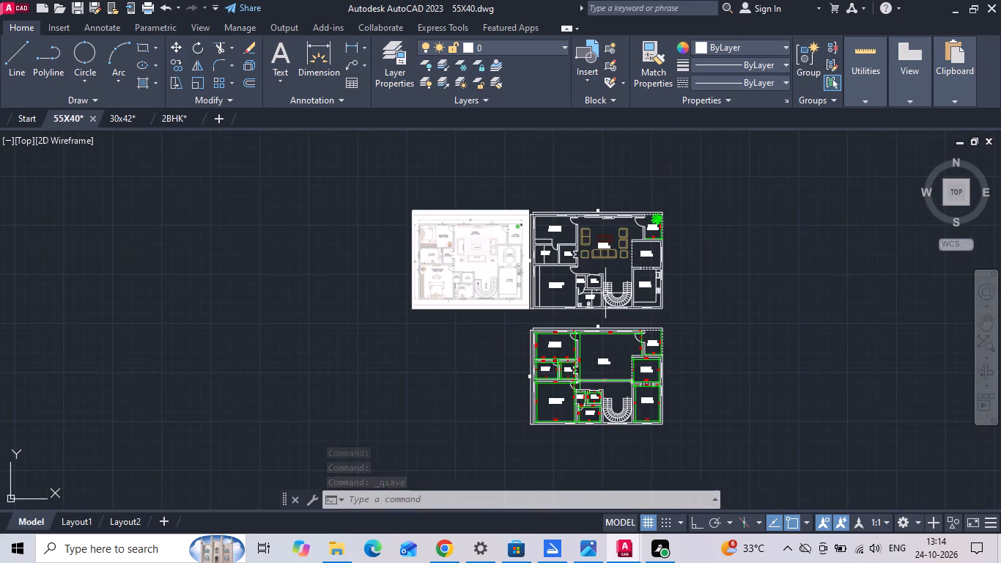
scroll(561, 370, "up", 3)
middle_click_drag(542, 282, 518, 476)
scroll(518, 476, "down", 1)
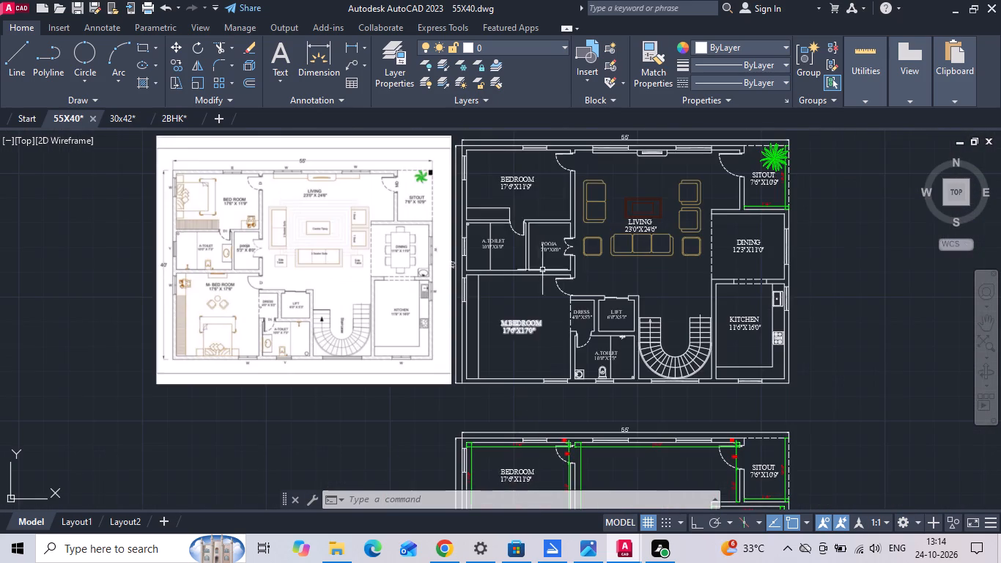
scroll(594, 330, "up", 2)
left_click(664, 348)
right_click(664, 348)
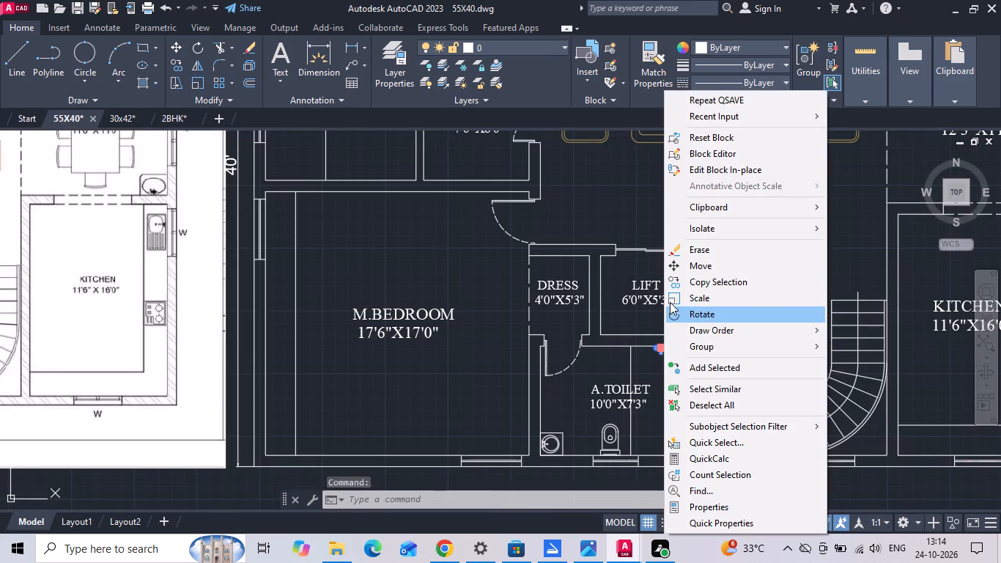
left_click(680, 283)
left_click_drag(651, 354, 638, 389)
scroll(673, 456, "down", 2)
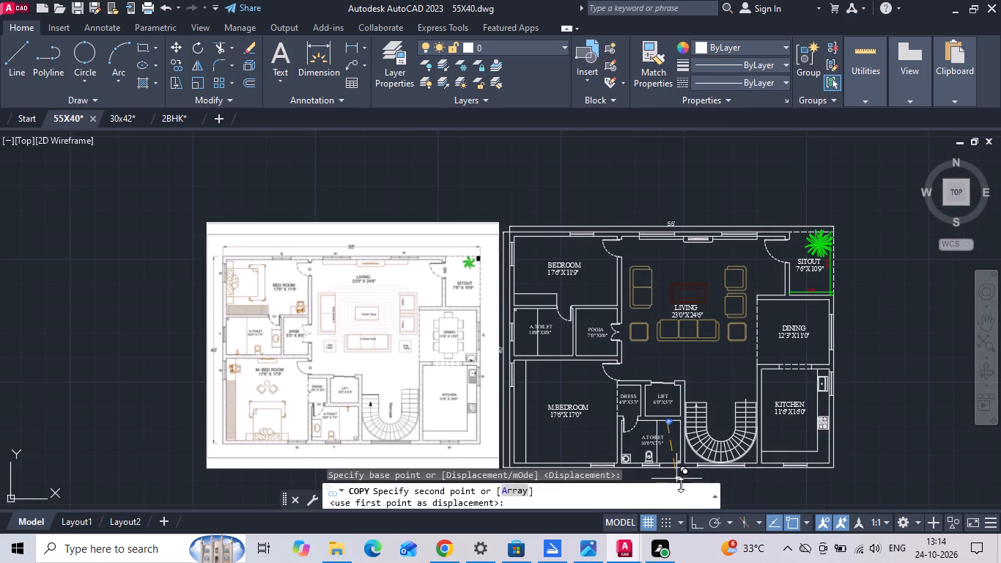
scroll(573, 313, "up", 3)
scroll(390, 392, "up", 1)
middle_click_drag(399, 383, 514, 305)
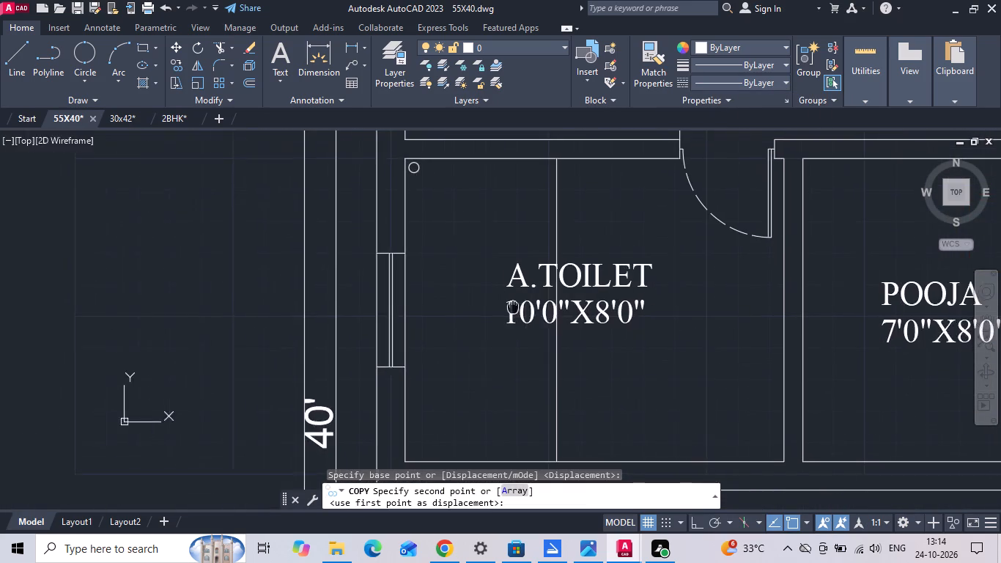
middle_click_drag(480, 394, 547, 342)
scroll(544, 357, "up", 3)
left_click(529, 358)
key("Escape")
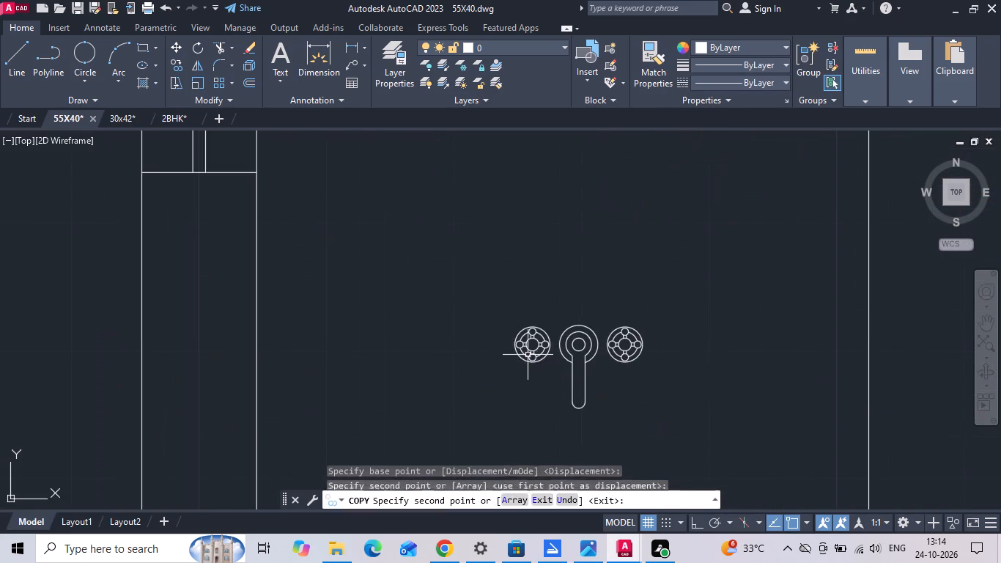
Mirror the copied shower fitting about a horizontal line so its spout points north, erasing the source object.
left_click_drag(599, 292, 548, 351)
left_click(514, 378)
type("MI")
key("space")
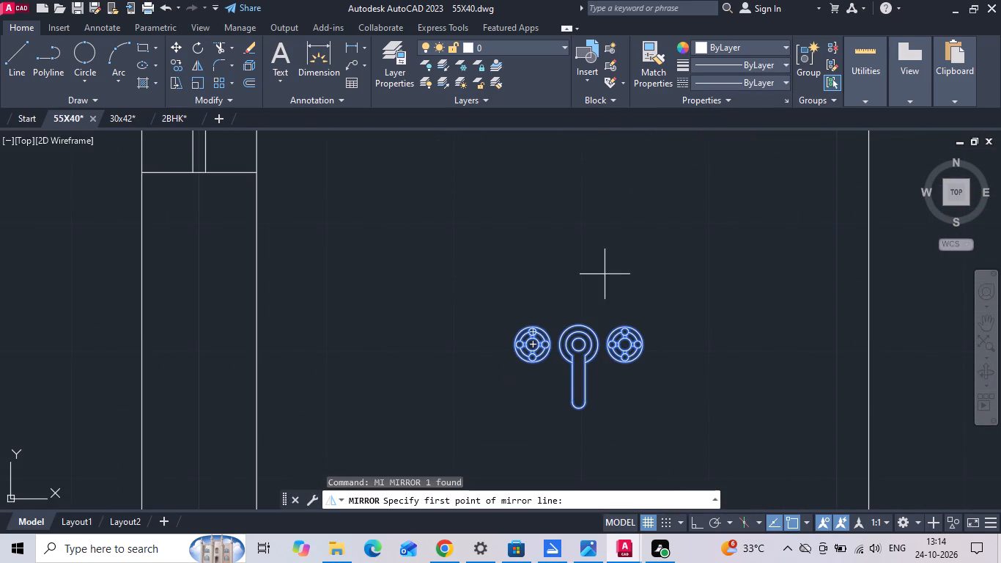
left_click(605, 274)
left_click_drag(605, 274, 495, 299)
key("F8")
left_click(385, 317)
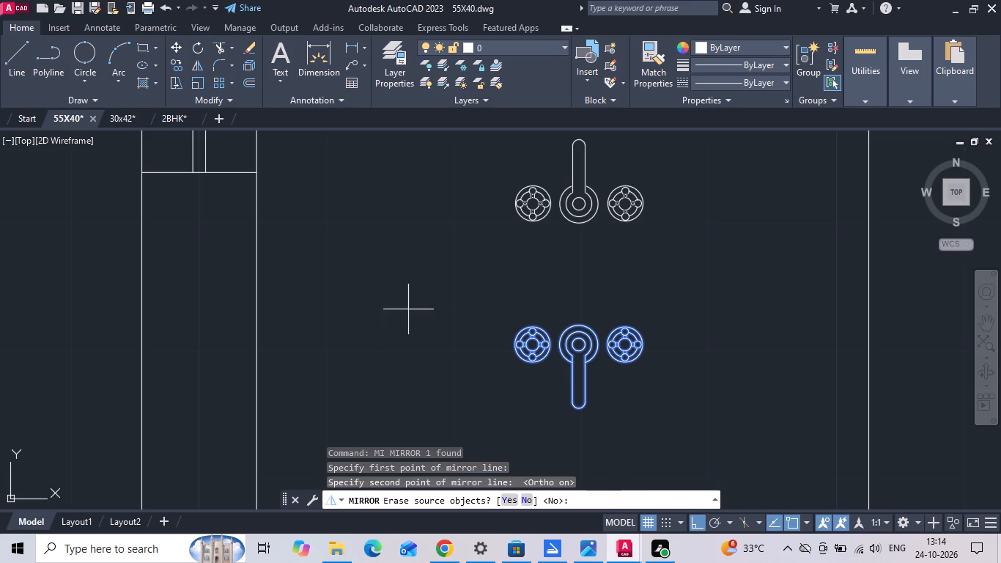
type("Y")
key("space")
Move the mirrored shower fitting by its south edge onto the south wall of the 10'0"X8'0" attached toilet, west of the partition line.
scroll(673, 198, "down", 1)
left_click_drag(673, 192, 666, 199)
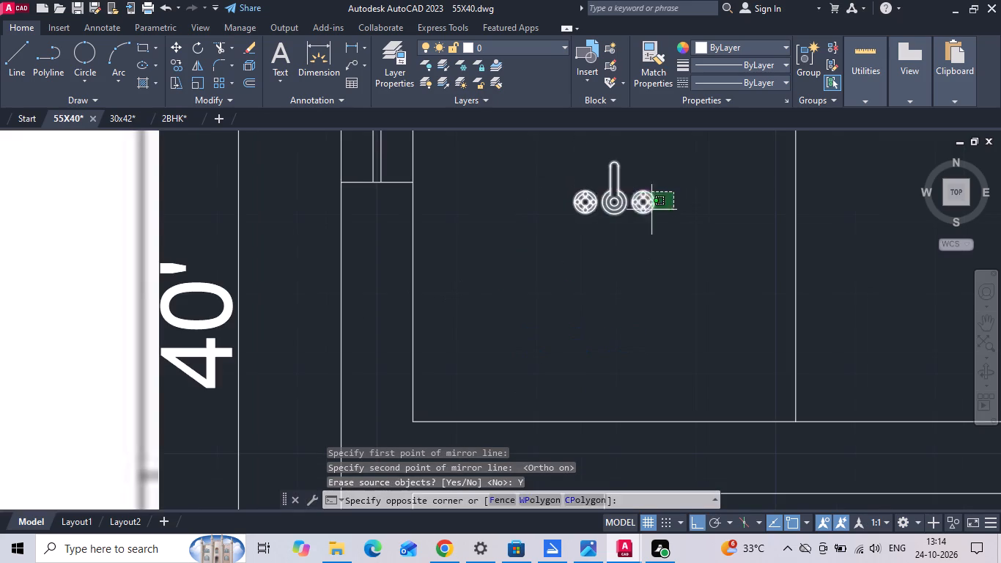
left_click(596, 236)
right_click(596, 236)
left_click(626, 269)
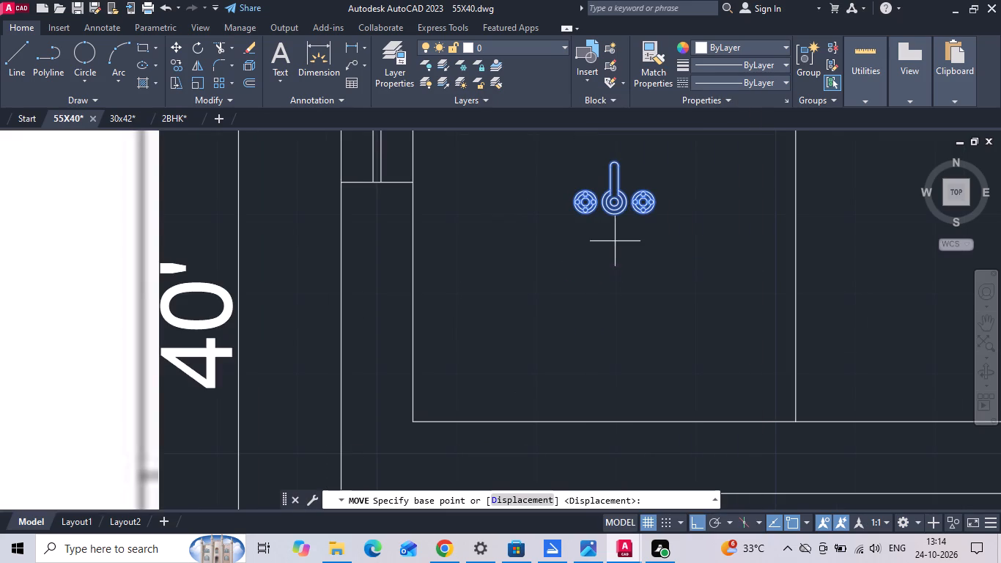
left_click(614, 218)
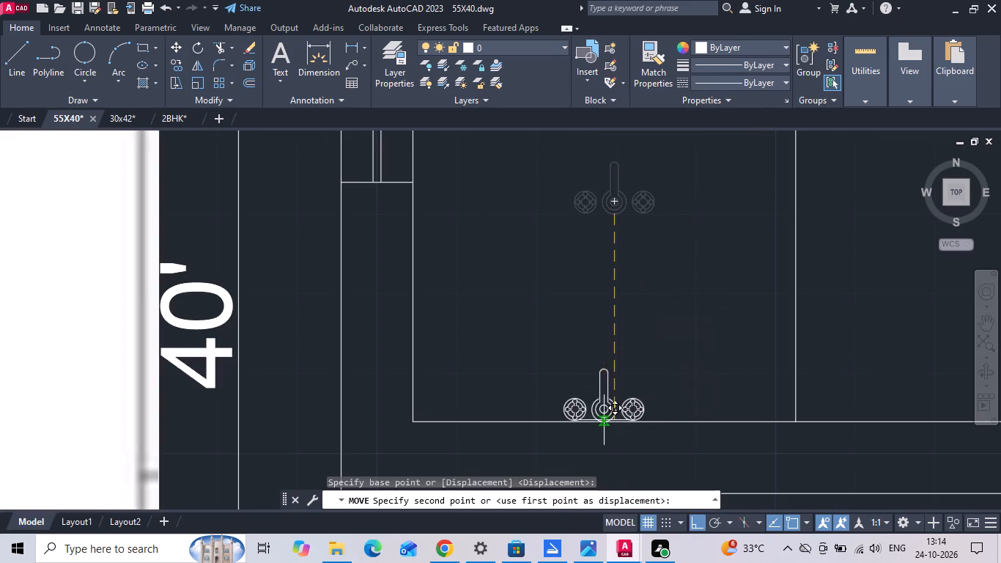
left_click(588, 424)
Shift the shower fitting about 2 inches east along the south wall of the 10'0"X8'0" attached toilet.
scroll(544, 278, "down", 2)
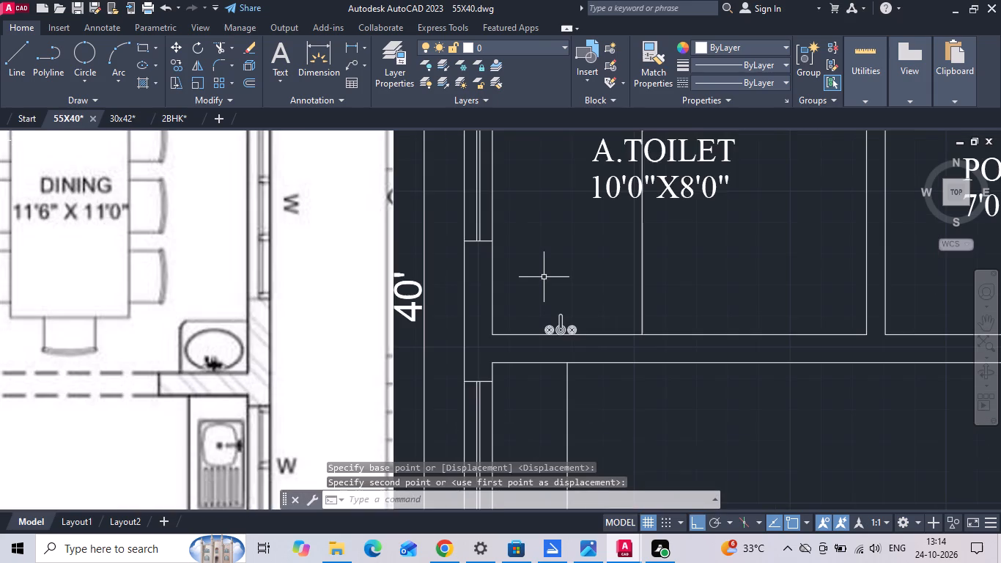
scroll(550, 292, "up", 2)
left_click_drag(578, 350, 557, 367)
left_click(555, 367)
right_click(554, 365)
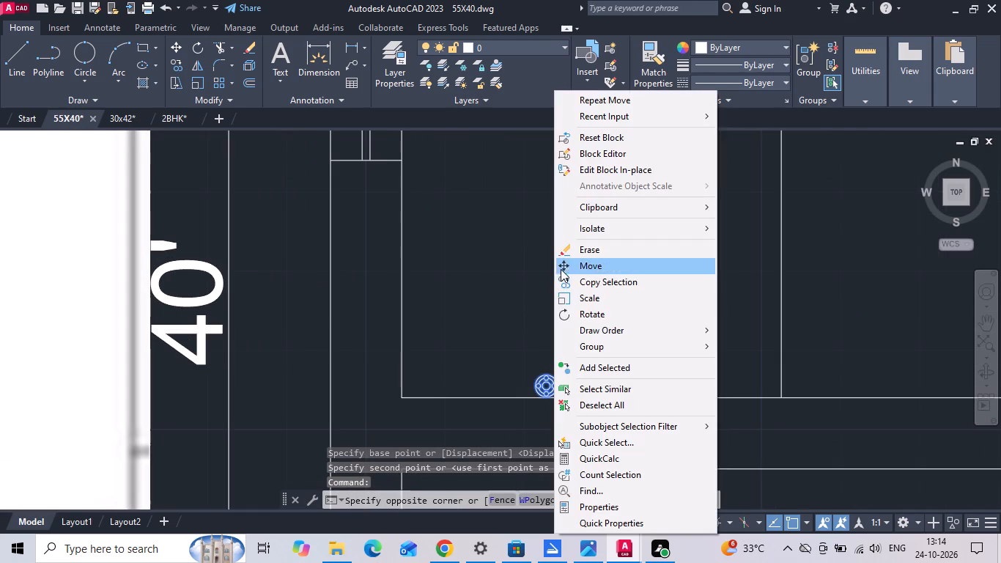
left_click(564, 264)
left_click(575, 267)
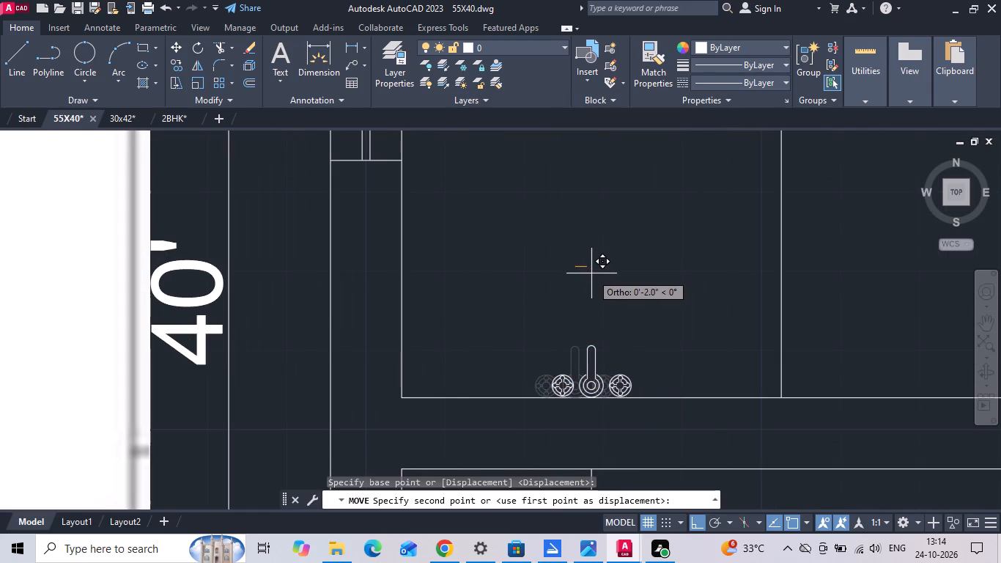
left_click(591, 273)
Copy the WC and washbasin from the 10'0"X7'3" attached toilet to the south wall of the 10'0"X8'0" attached toilet.
scroll(563, 281, "down", 5)
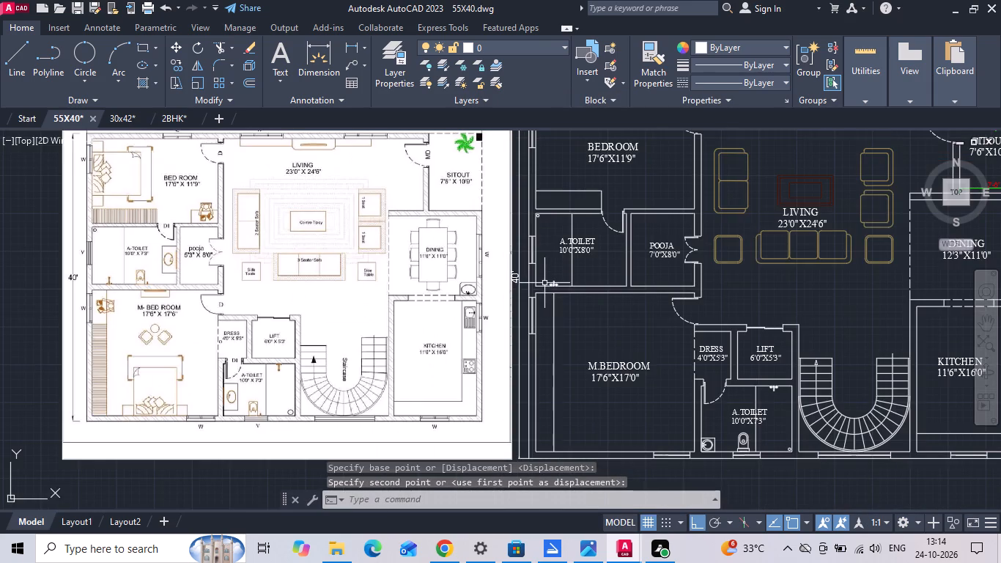
middle_click_drag(477, 268, 651, 222)
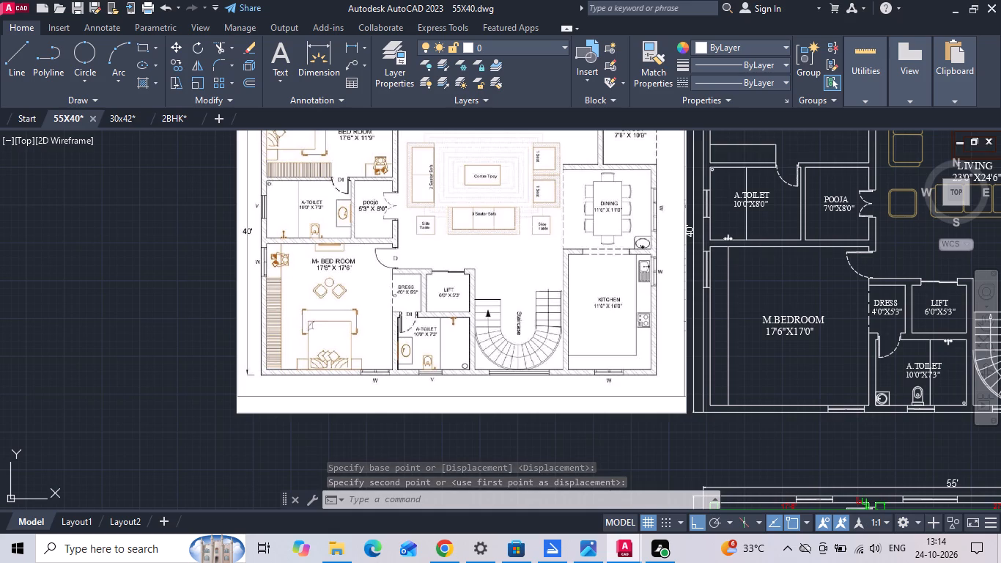
scroll(275, 231, "down", 1)
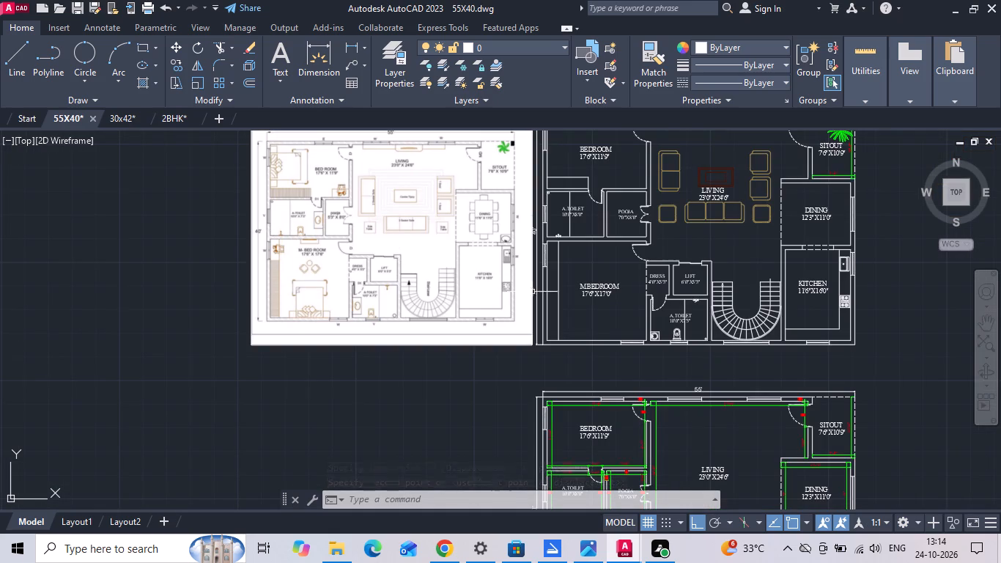
scroll(717, 337, "up", 2)
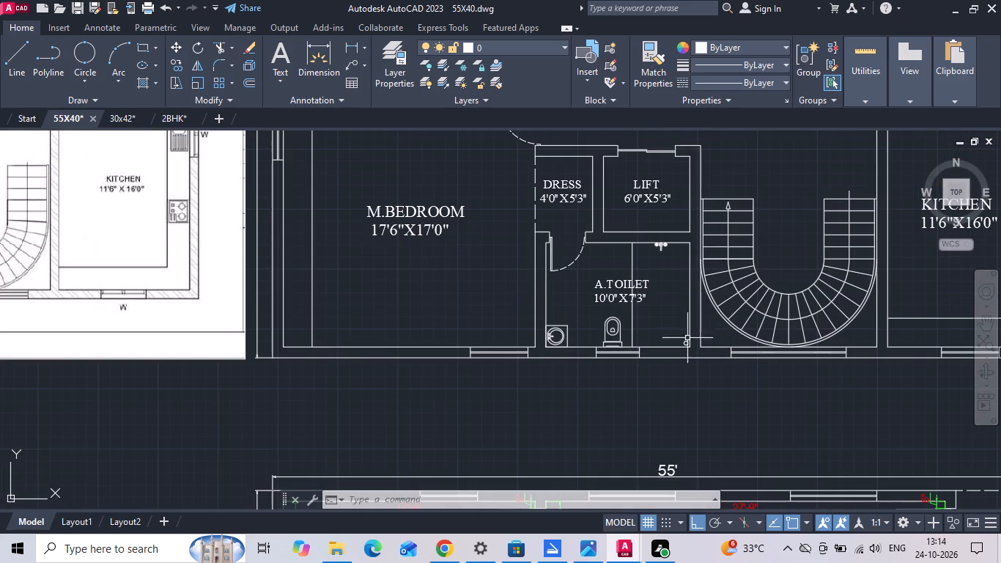
left_click(613, 330)
left_click(564, 334)
right_click(564, 335)
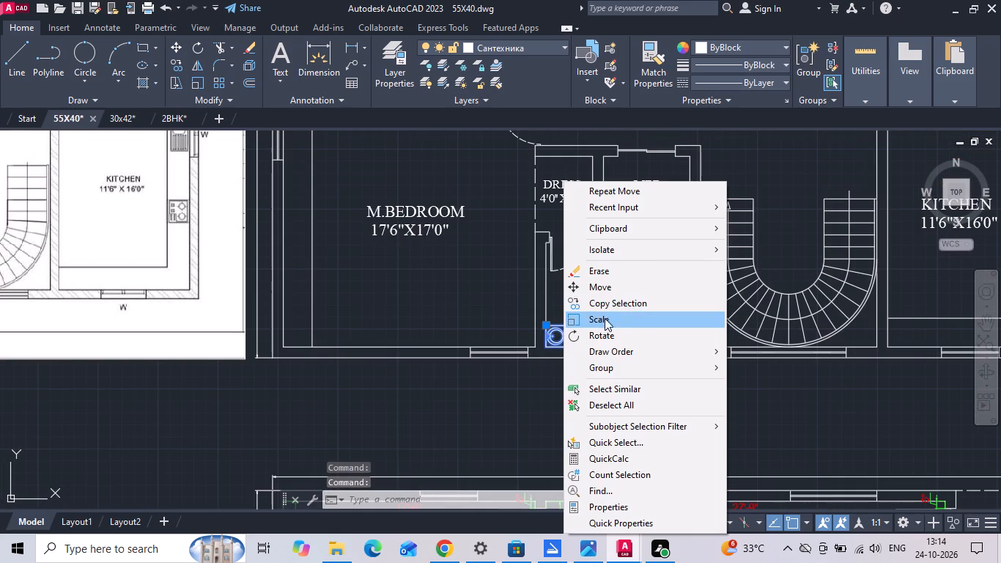
left_click(624, 301)
scroll(638, 373, "up", 2)
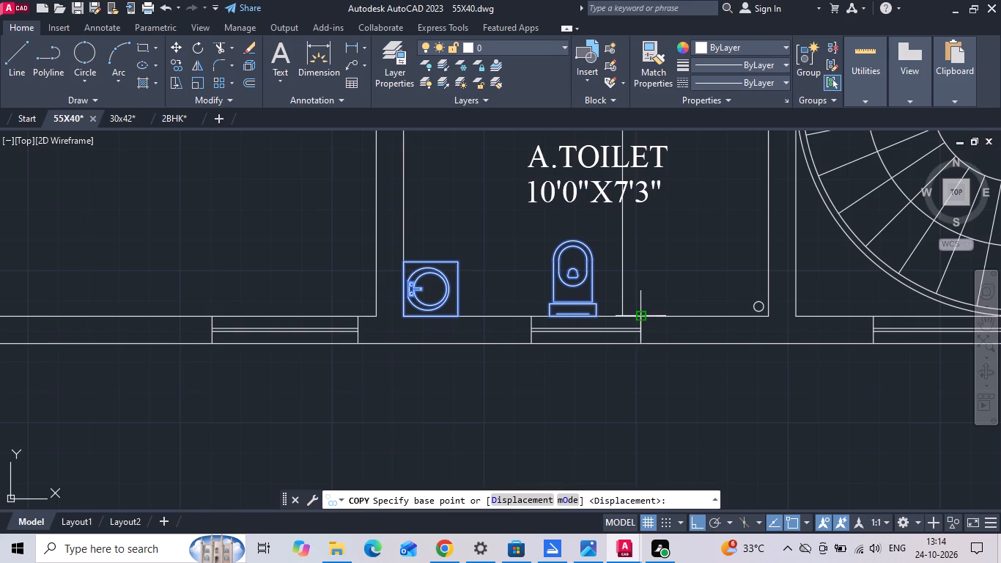
left_click(638, 317)
scroll(640, 384, "down", 4)
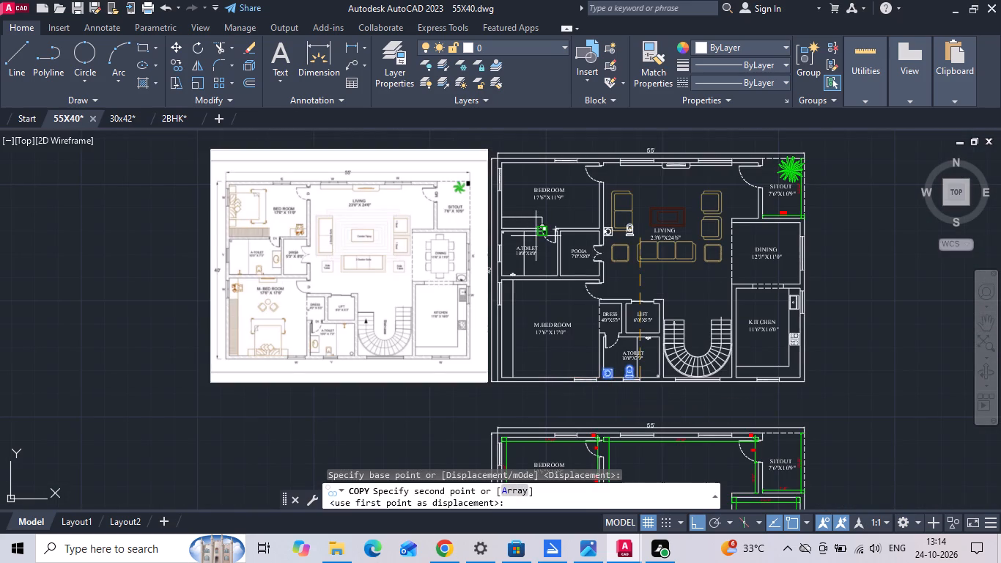
scroll(536, 236, "up", 3)
left_click(619, 394)
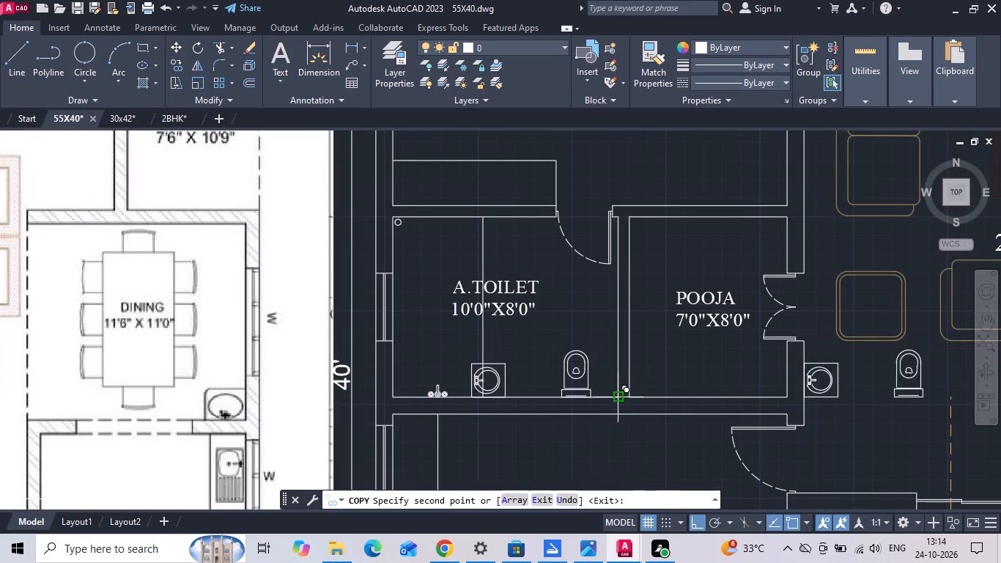
key("Escape")
Mirror the copied washbasin about a vertical line so its tap is on the east side, erasing the source object.
middle_click_drag(564, 375, 549, 300)
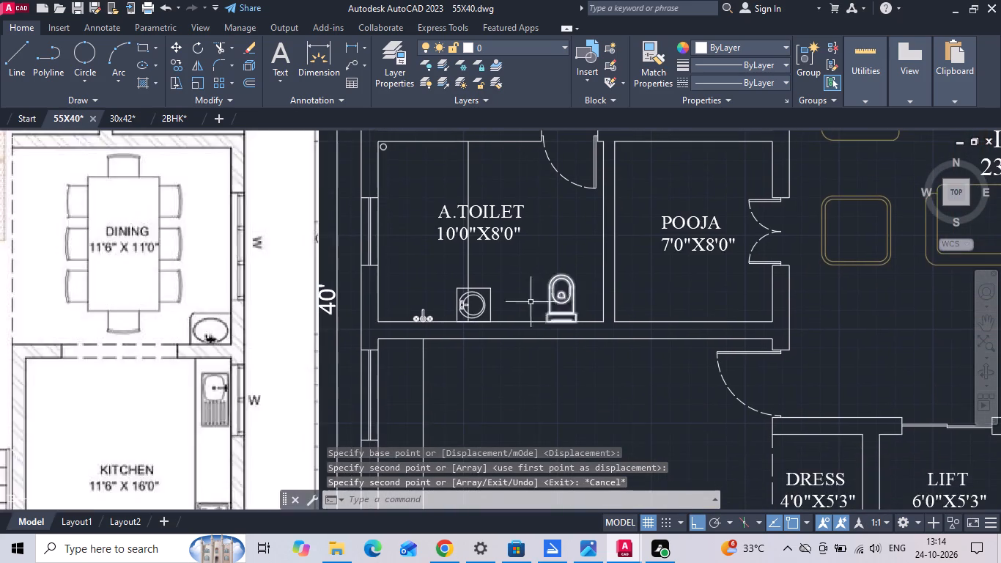
scroll(497, 315, "up", 1)
left_click(483, 295)
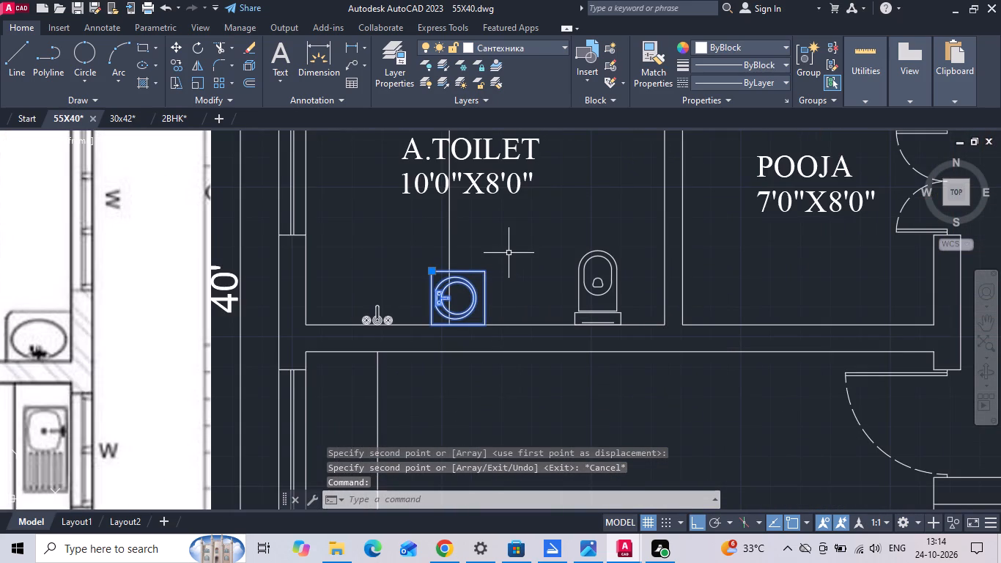
type("MI")
key("space")
left_click(513, 247)
left_click(521, 289)
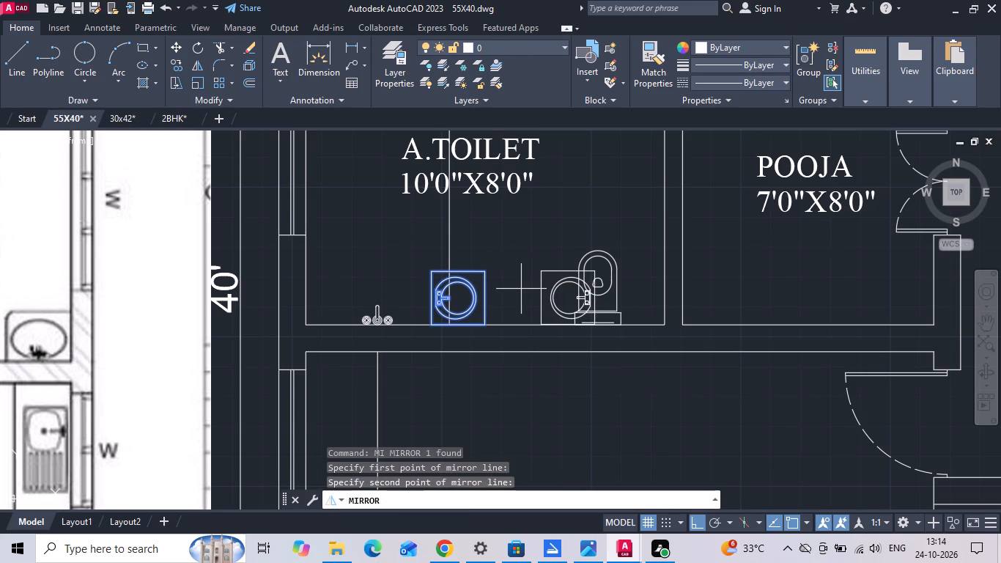
type("Y")
key("space")
Move the copied WC about 2 feet west along the south wall, between the partition line and the washbasin.
left_click(613, 259)
right_click(613, 257)
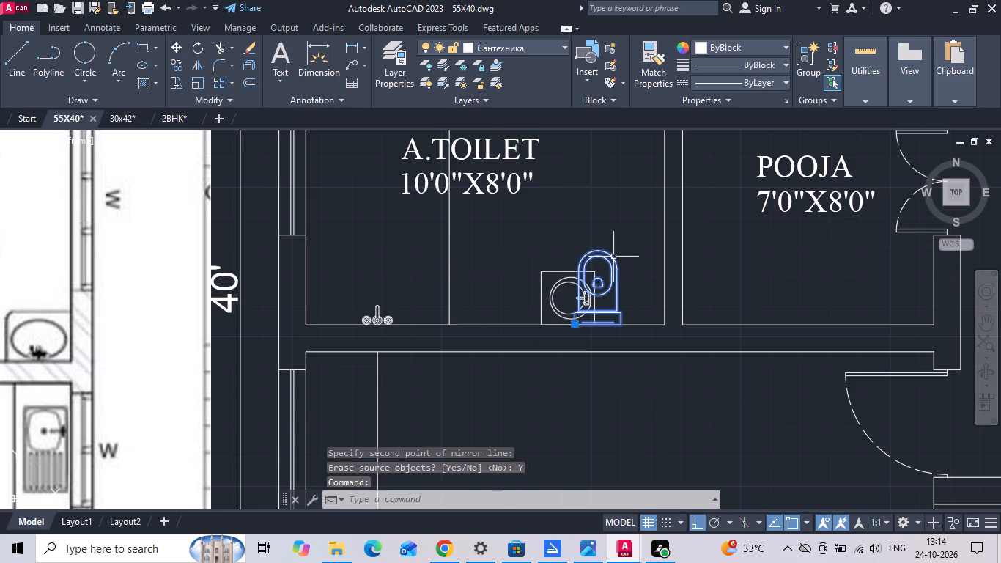
left_click(634, 264)
left_click_drag(601, 405, 566, 412)
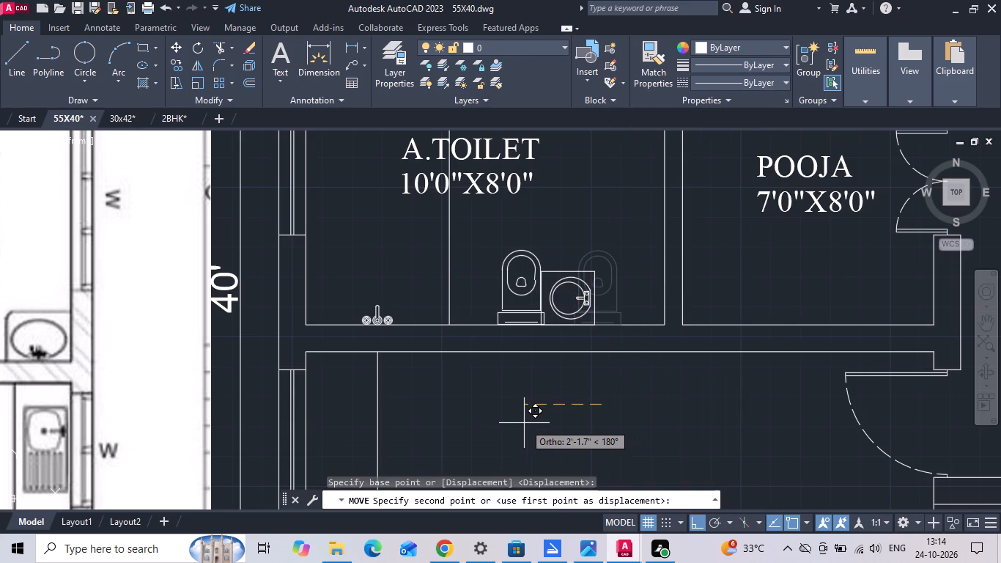
left_click(520, 423)
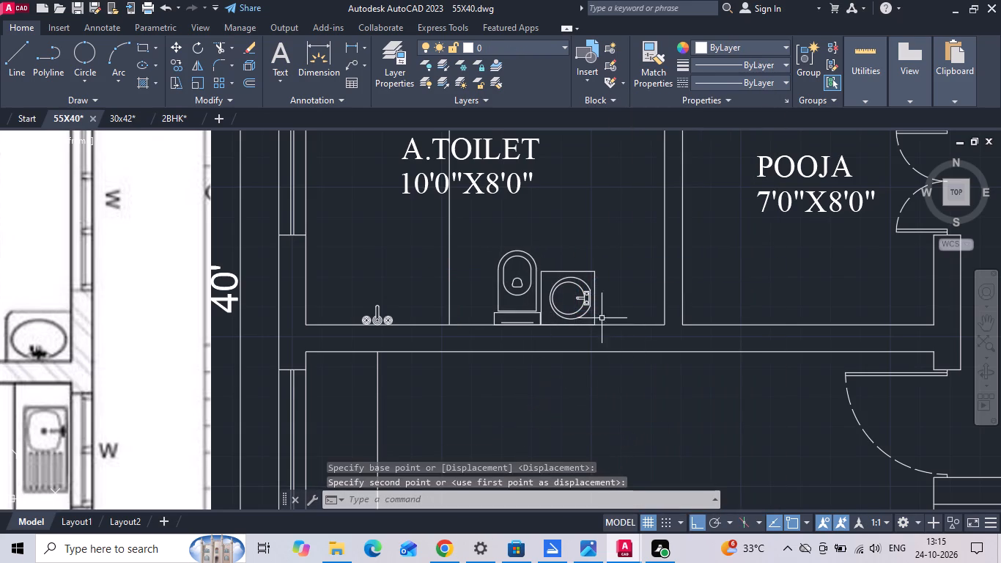
Move the washbasin by its southeast corner to the southeast inner corner of the 10'0"X8'0" attached toilet.
scroll(637, 340, "down", 3)
scroll(635, 301, "up", 4)
middle_click_drag(605, 369, 588, 254)
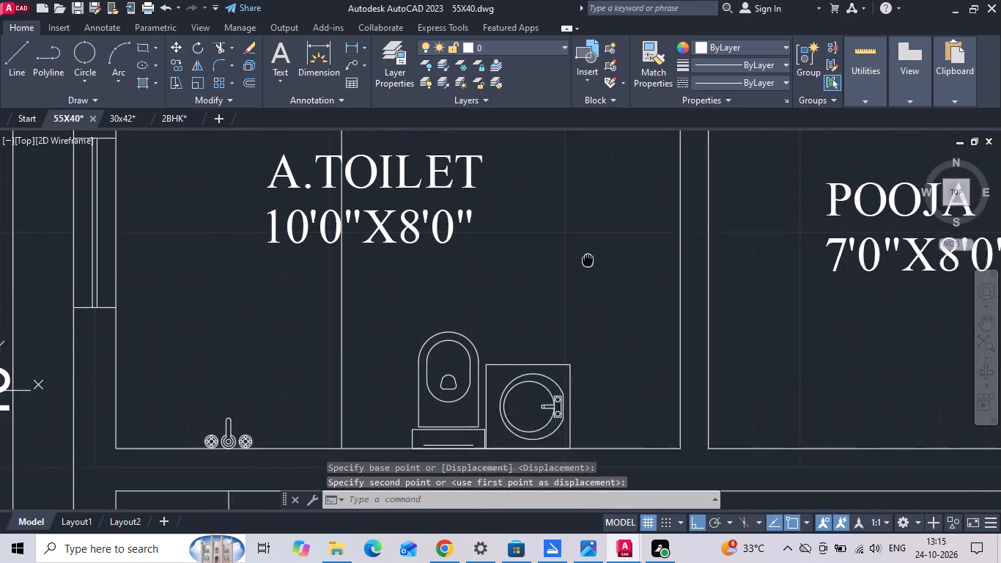
middle_click_drag(588, 254, 592, 243)
left_click_drag(569, 327, 550, 361)
left_click(543, 372)
right_click(564, 256)
left_click(582, 265)
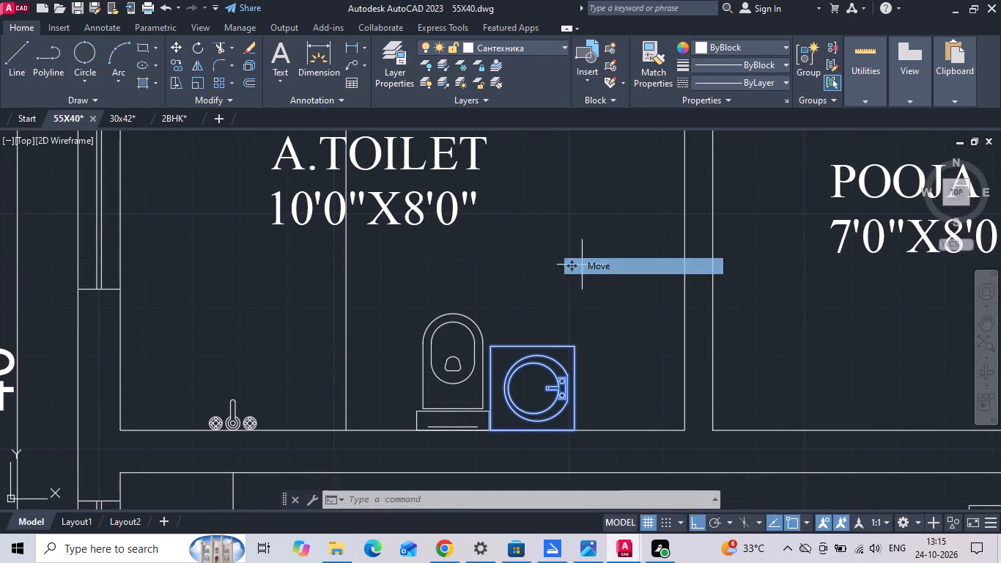
middle_click_drag(588, 321, 588, 245)
left_click(578, 356)
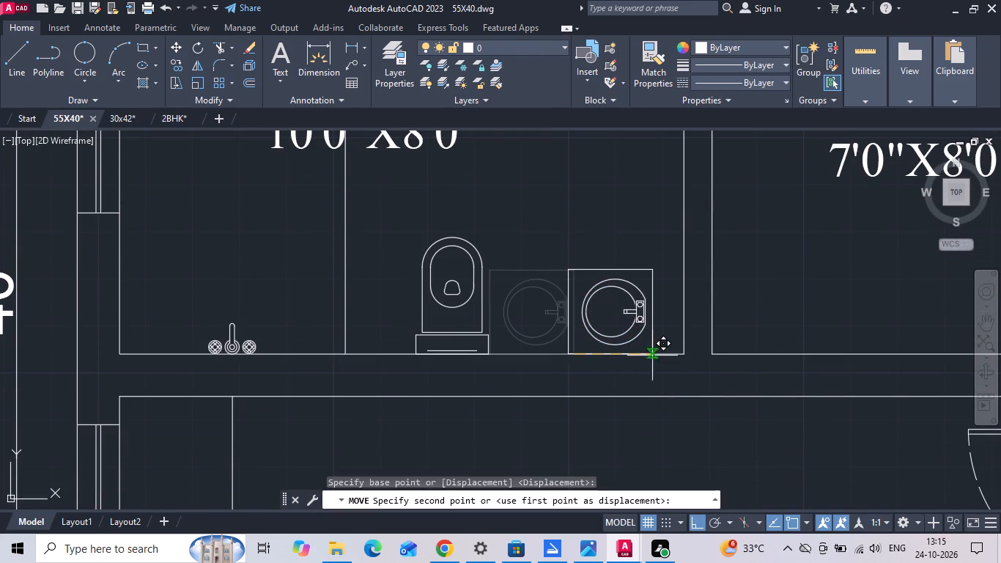
left_click(683, 356)
Move the washbasin about 2 feet north along the east wall of the 10'0"X8'0" attached toilet.
left_click_drag(641, 301, 633, 284)
left_click(607, 232)
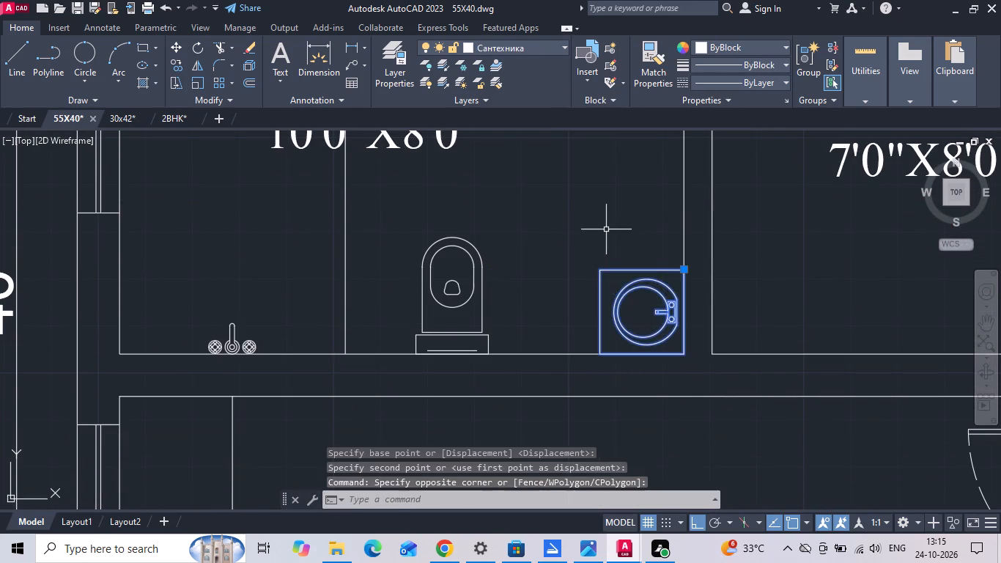
right_click(606, 229)
left_click(613, 260)
scroll(613, 295, "down", 2)
left_click(598, 414)
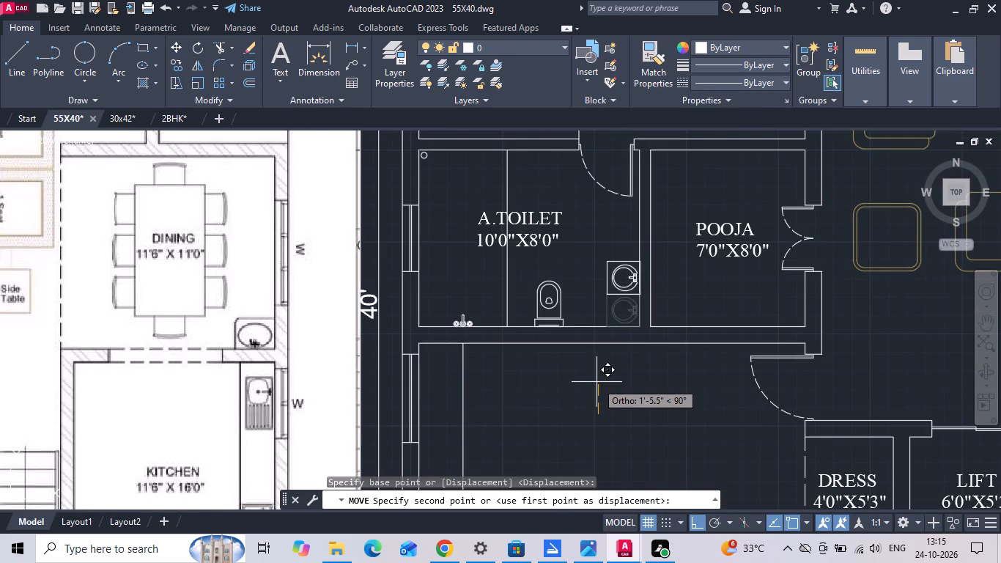
scroll(596, 382, "down", 1)
left_click(598, 375)
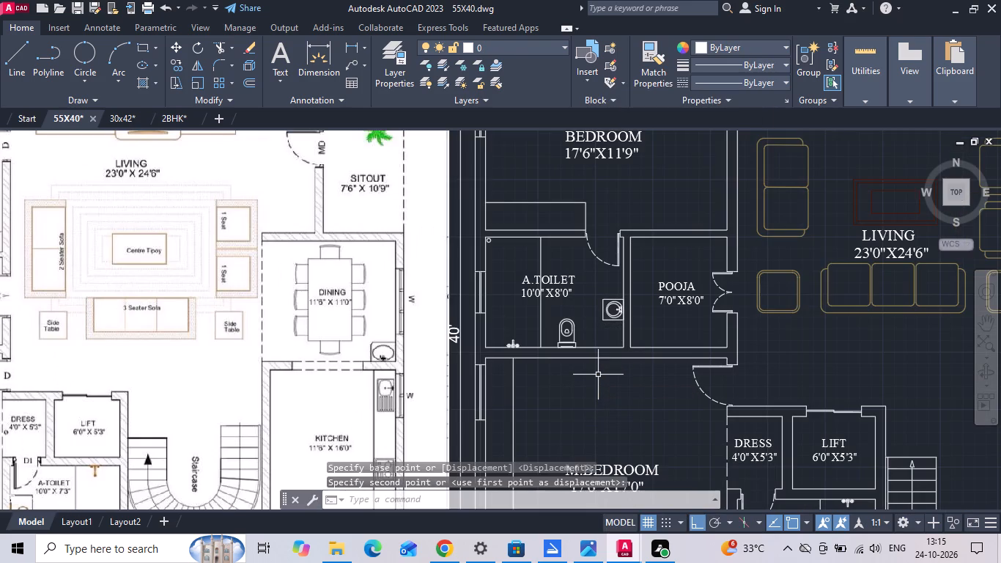
Save the 55X40 drawing.
key("ctrl+s")
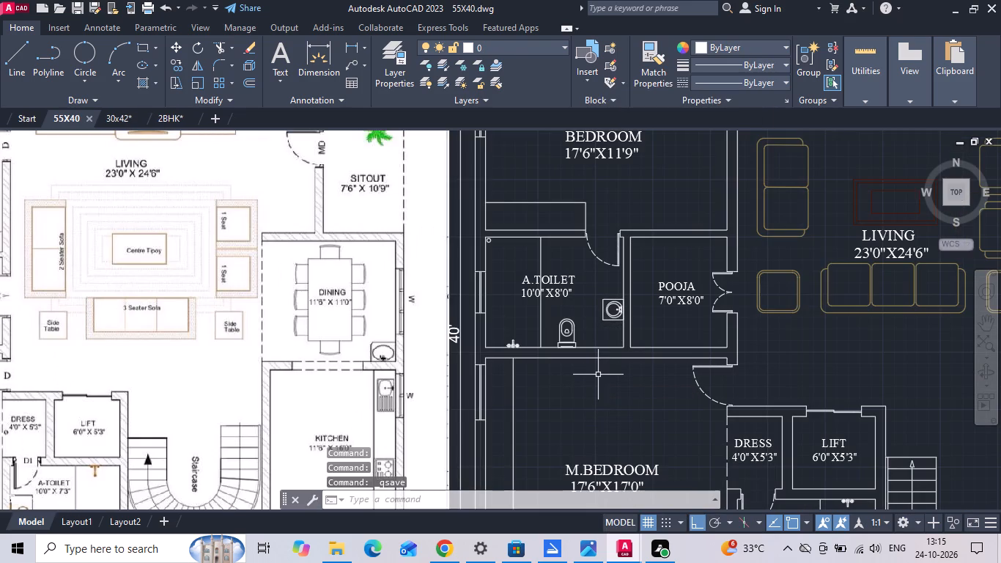
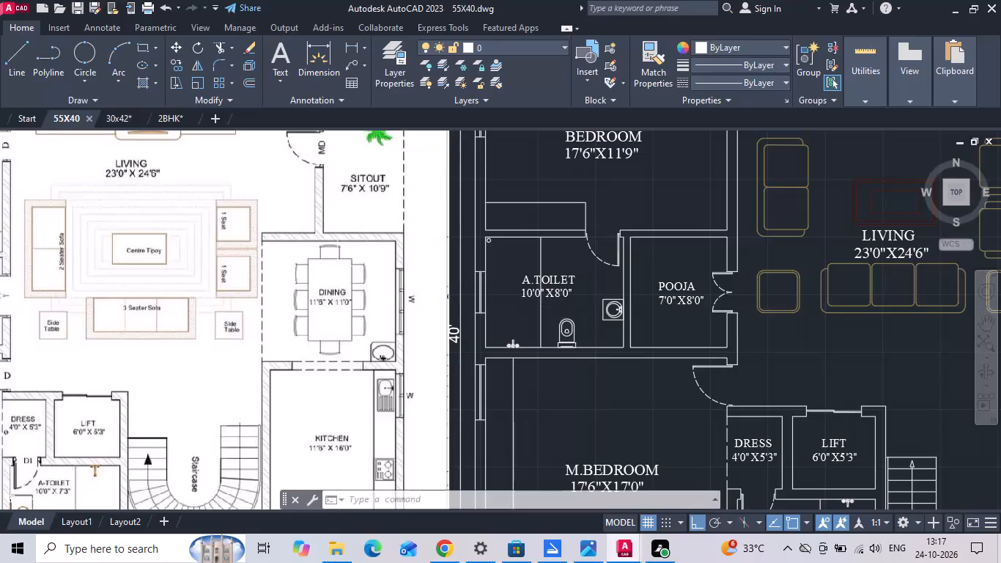
Save the 55X40 drawing.
key("ctrl+s")
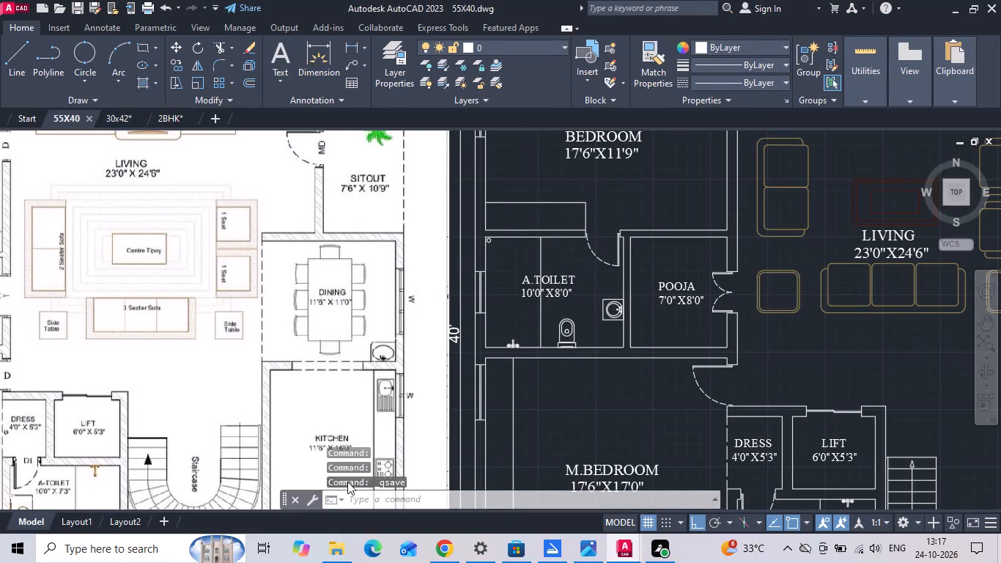
scroll(558, 278, "down", 1)
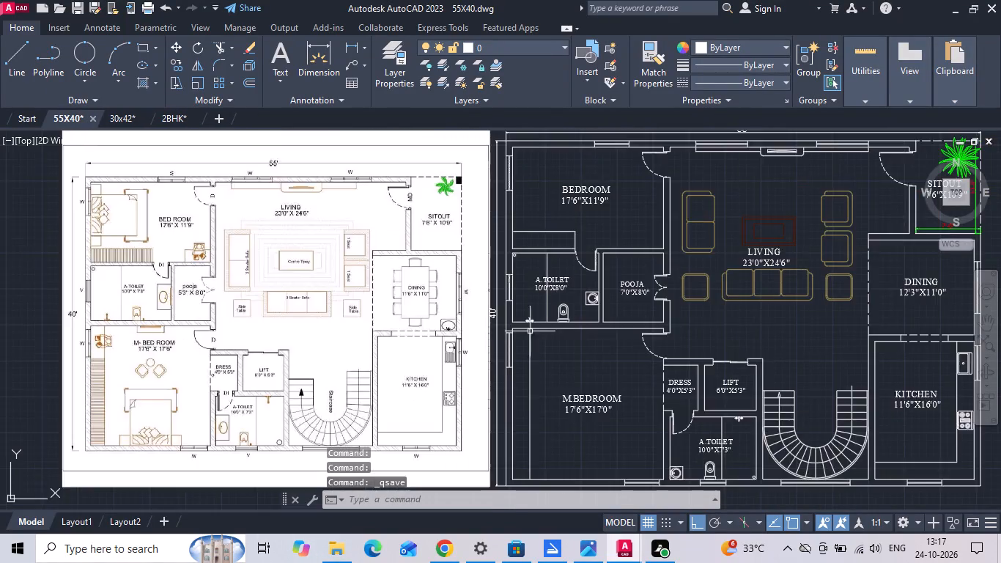
scroll(525, 357, "down", 1)
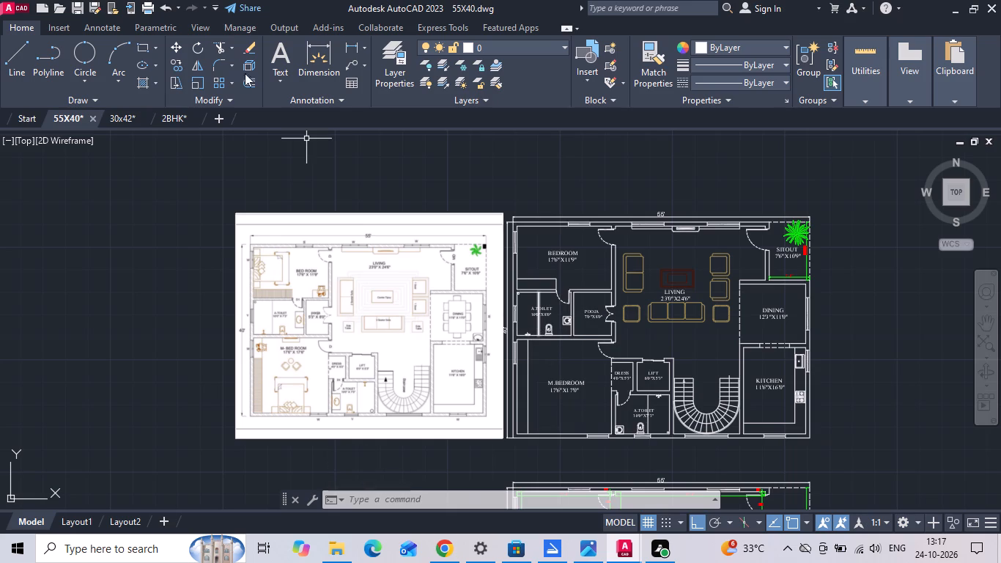
left_click(13, 3)
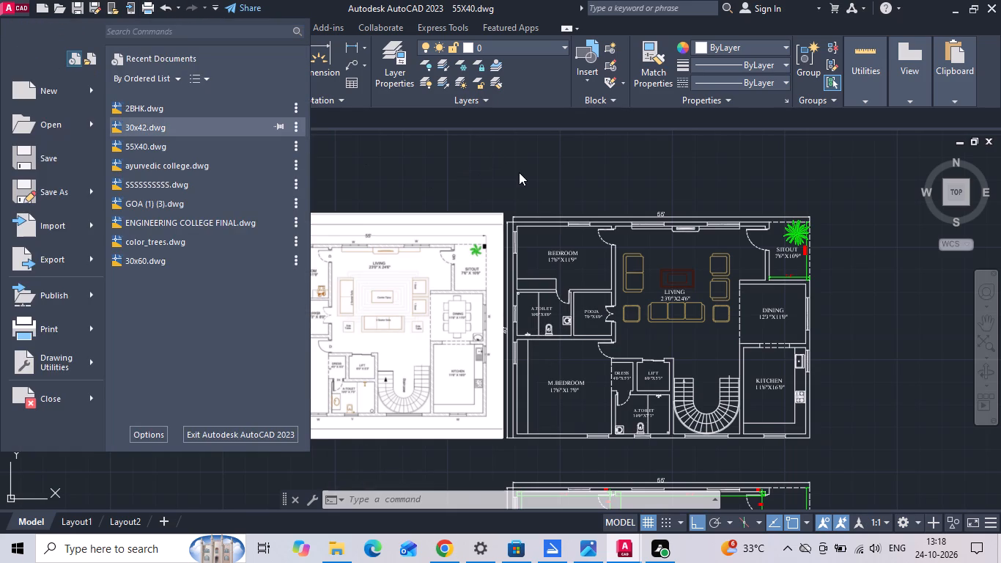
key("Escape")
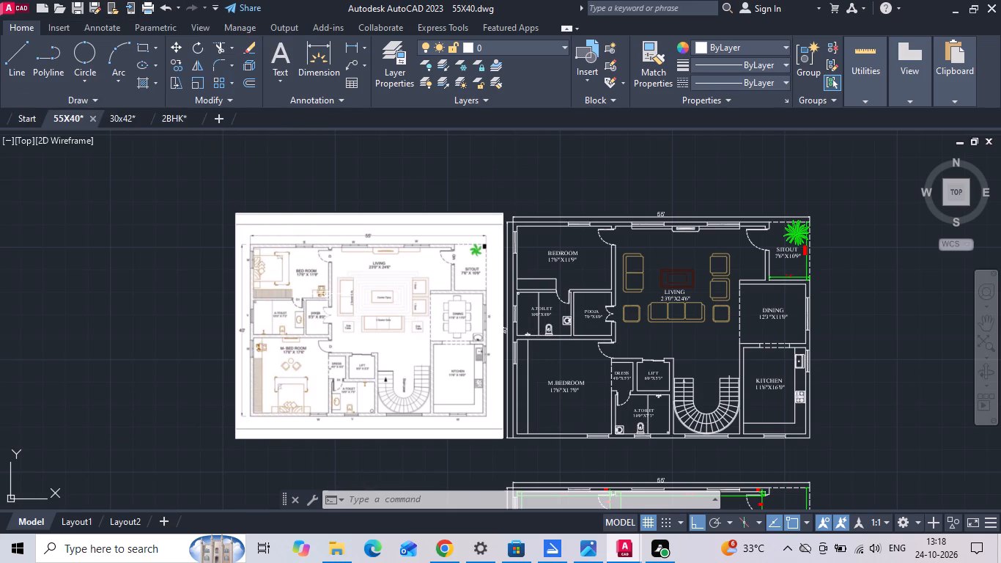
key("ctrl+s")
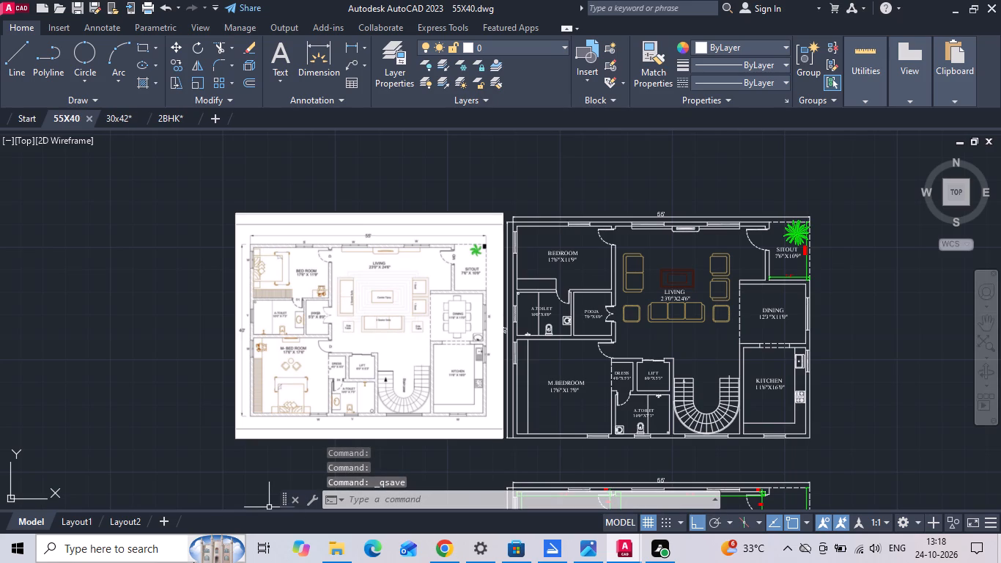
Find and open the furniture blocks Unlimited (1) drawing, accepting the suggested replacement fonts for its missing SHX files.
left_click(153, 551)
type("FUR")
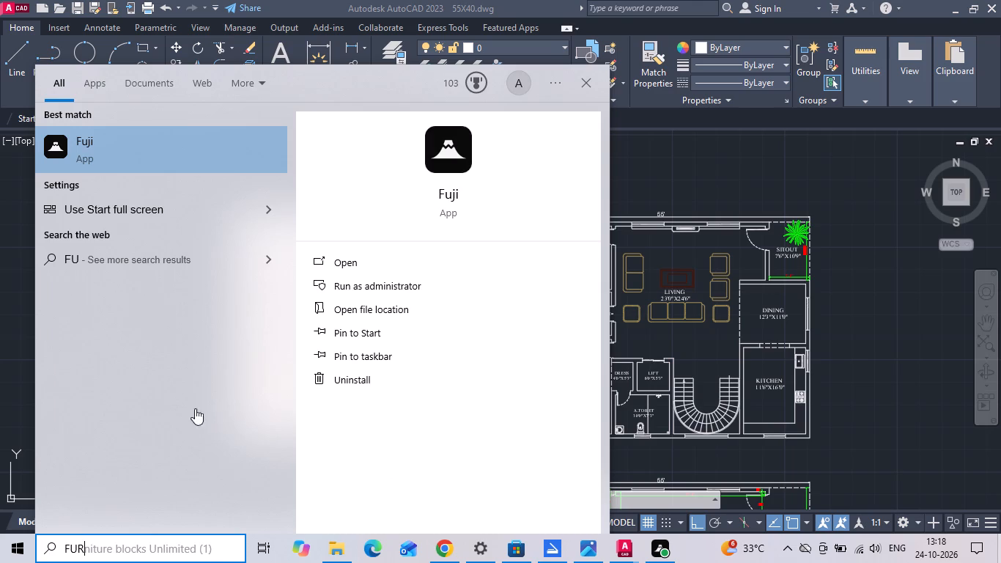
double_click(185, 145)
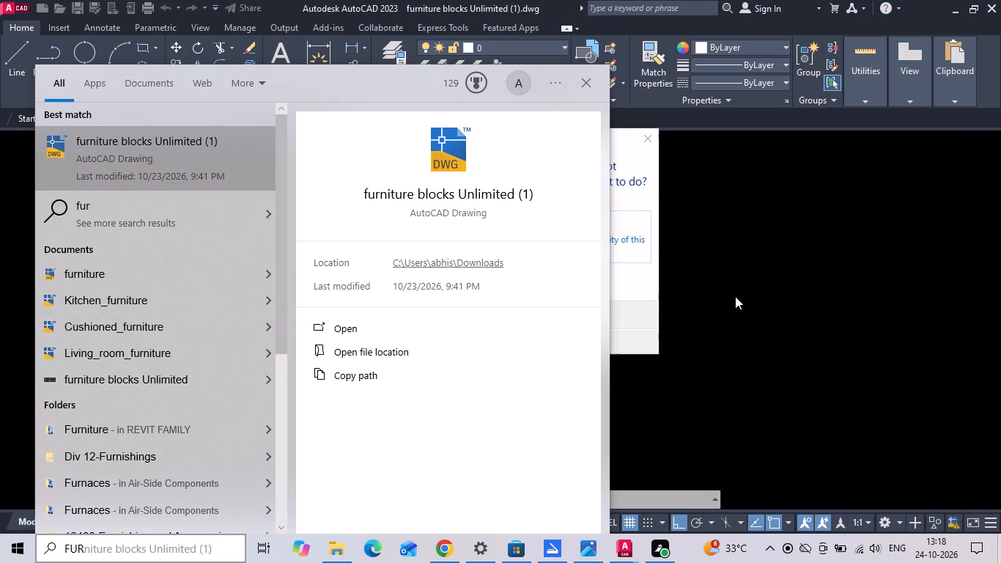
left_click(617, 236)
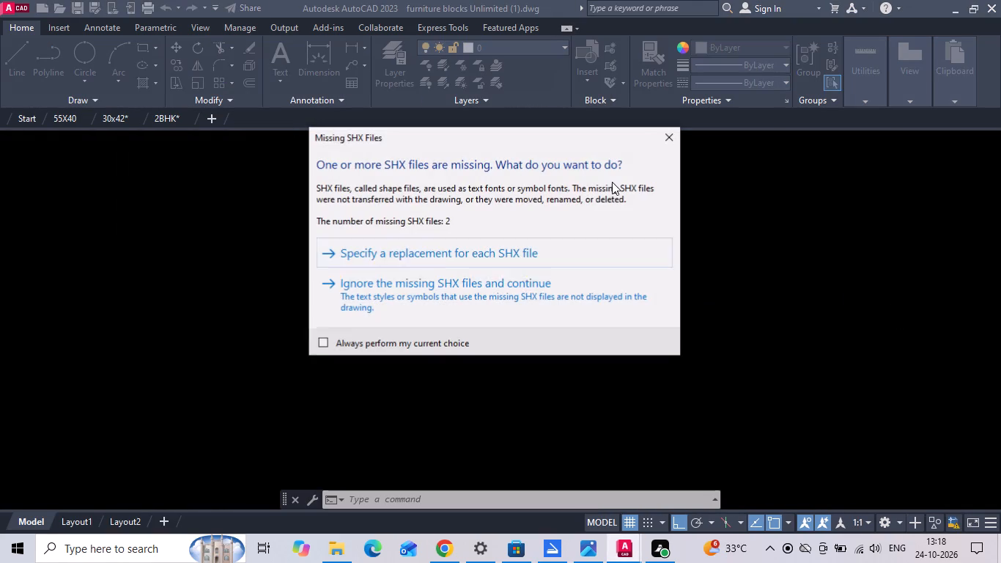
left_click(498, 256)
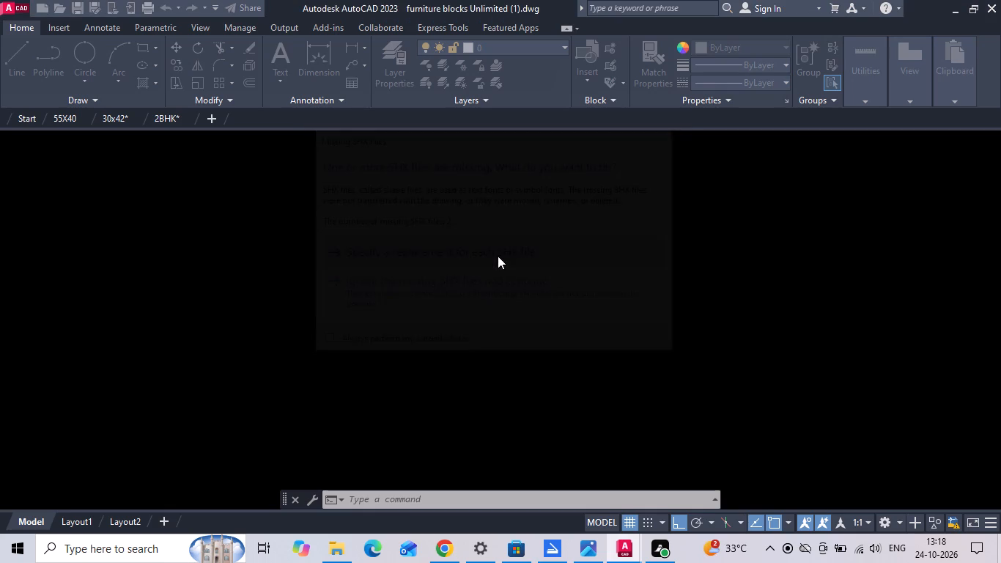
left_click(594, 234)
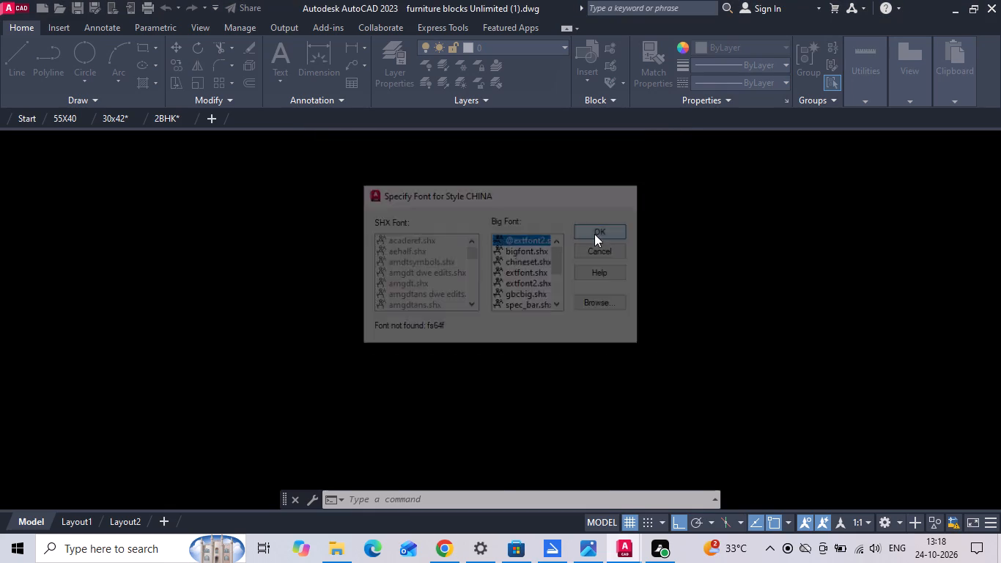
left_click(593, 233)
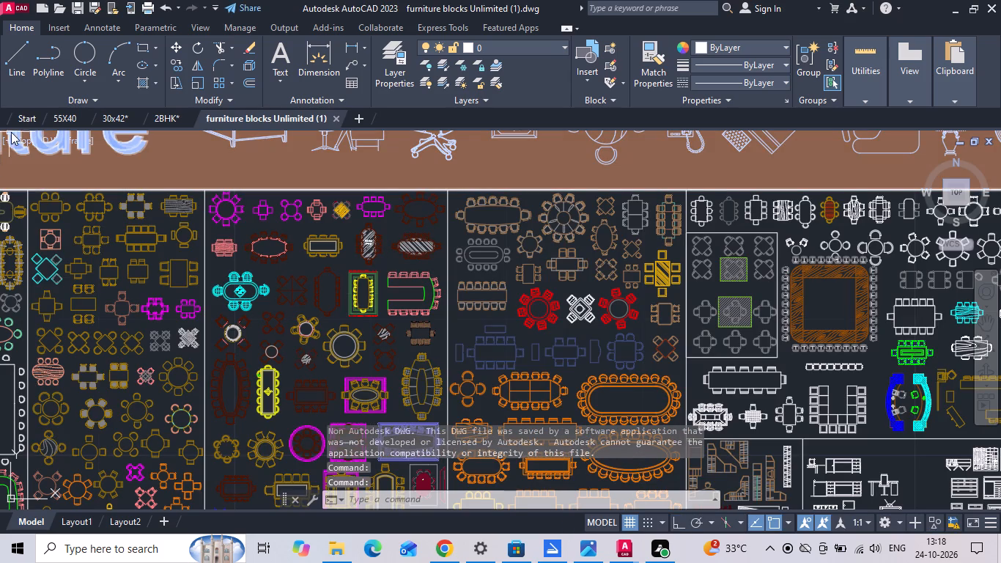
Check the dining set in the 55X40 reference image and select the upright two-panel rectangular eight-chair table in the furniture blocks drawing.
left_click(62, 123)
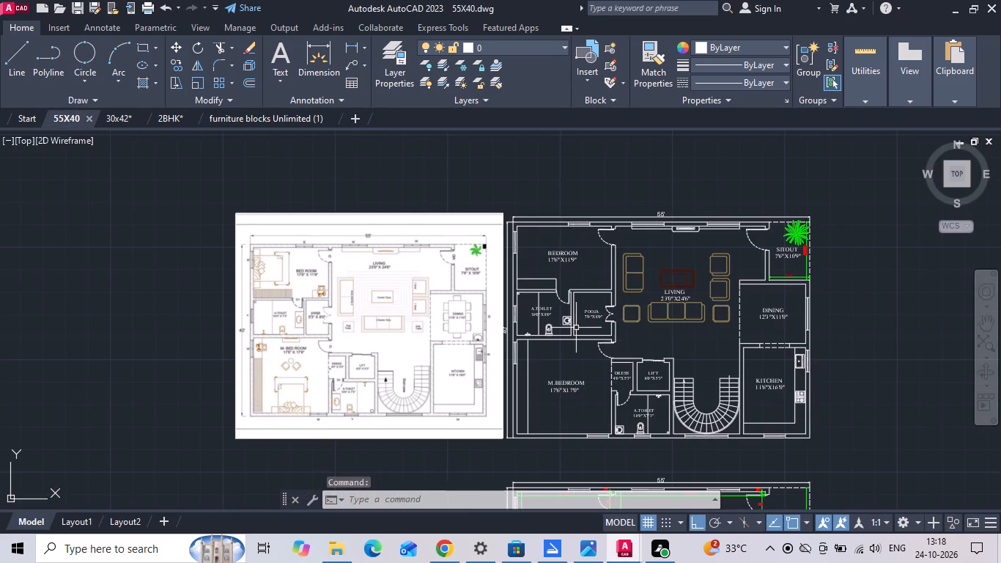
scroll(489, 320, "up", 3)
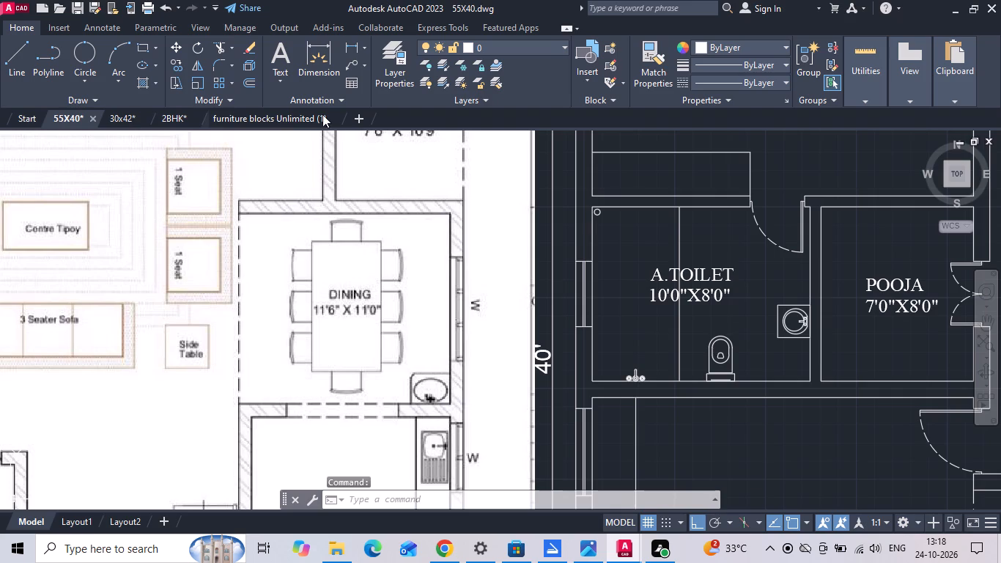
left_click(284, 122)
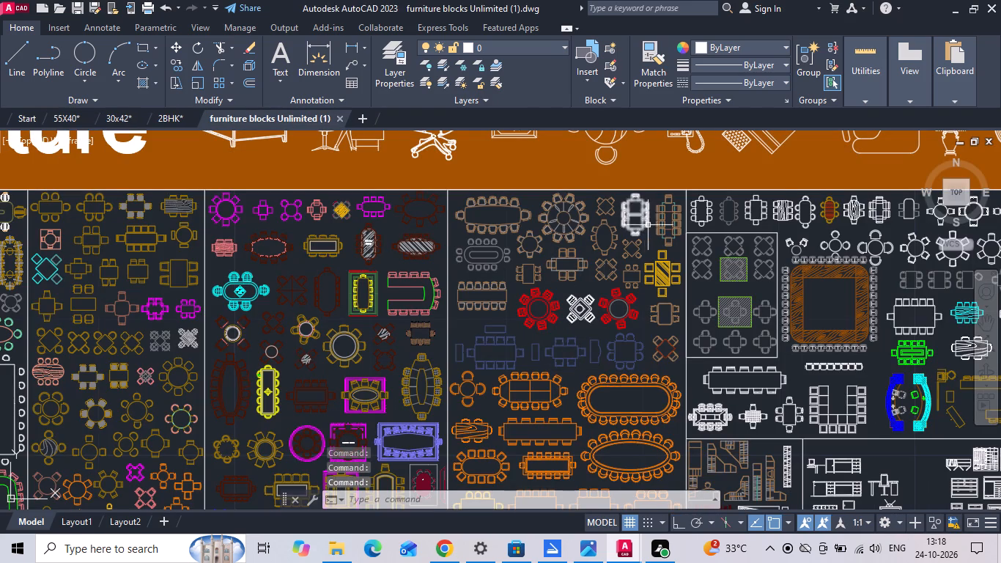
scroll(648, 225, "up", 2)
middle_click_drag(648, 225, 622, 304)
scroll(622, 305, "up", 1)
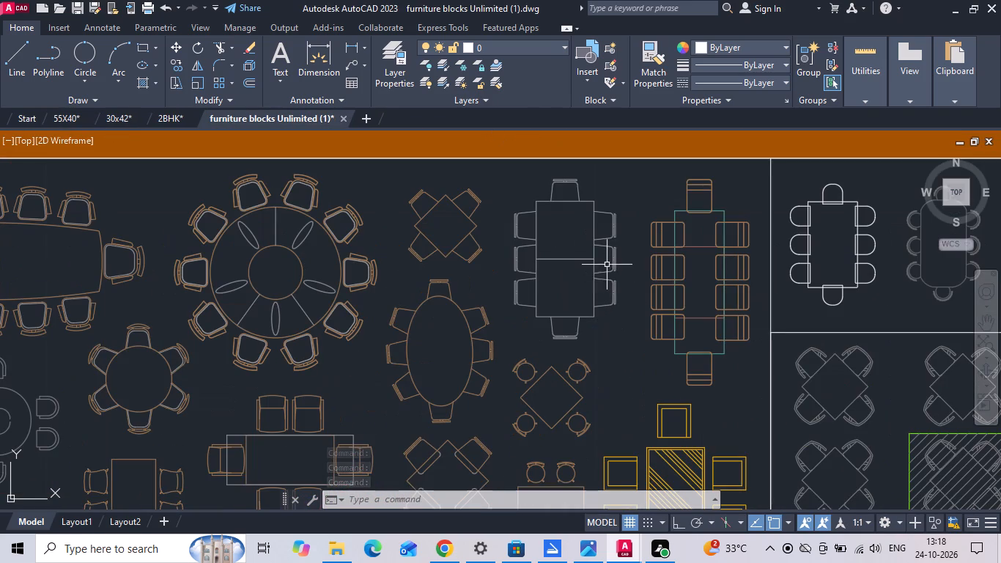
left_click(597, 238)
Add the white upright oval dining table with eight chairs to the selection.
scroll(525, 288, "down", 2)
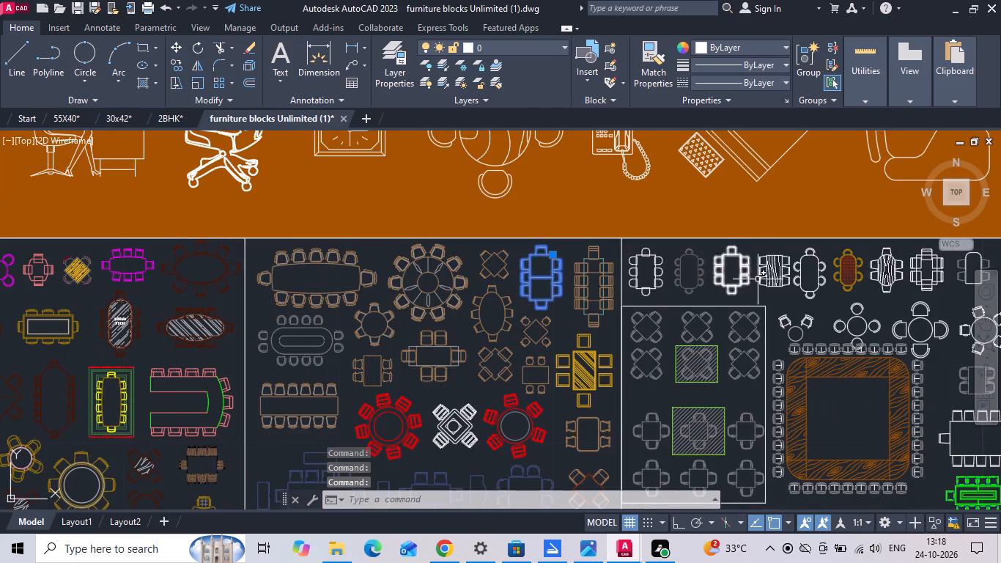
middle_click_drag(753, 279, 335, 234)
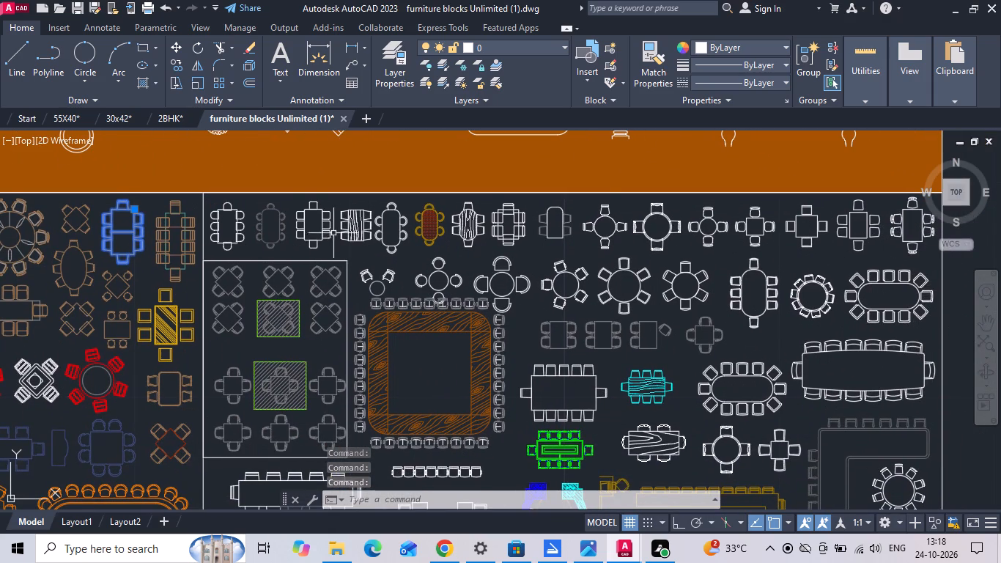
scroll(923, 218, "up", 2)
scroll(532, 383, "up", 2)
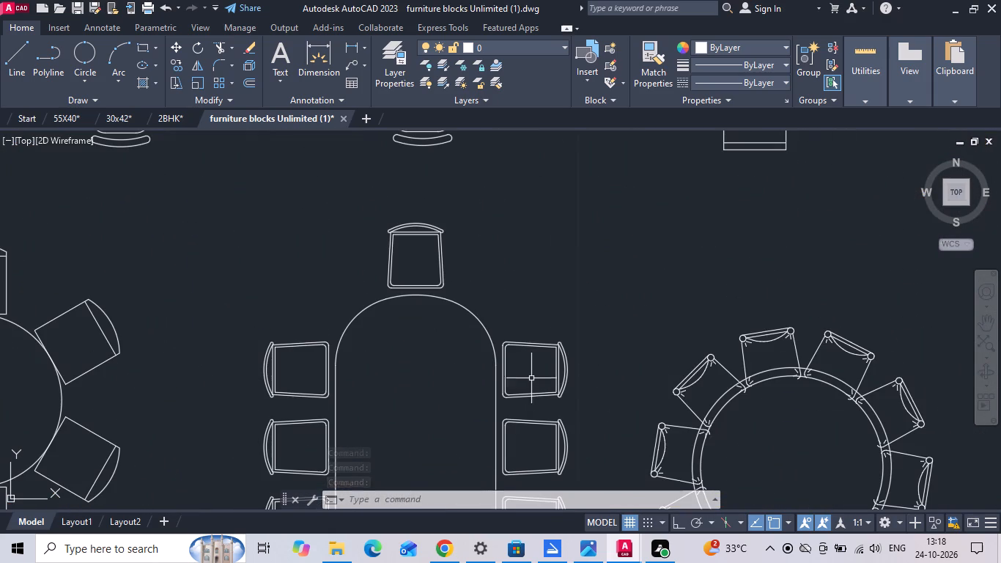
scroll(640, 325, "down", 3)
left_click_drag(616, 320, 606, 328)
left_click(573, 353)
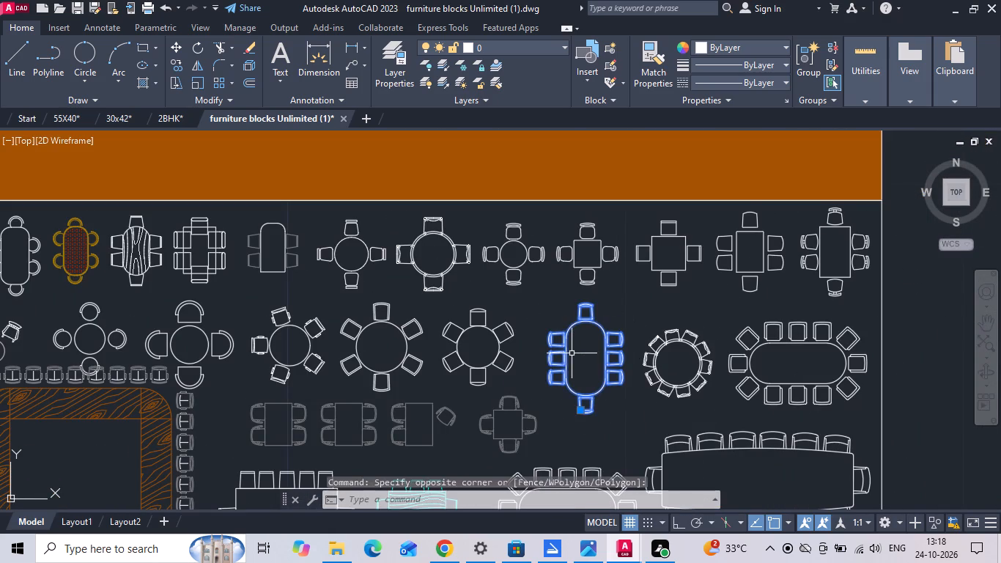
Add the double-bordered rectangular dining table with eight chairs, beside the hatched DINING ROOM table, to the selection.
middle_click_drag(569, 353, 775, 238)
scroll(775, 241, "down", 1)
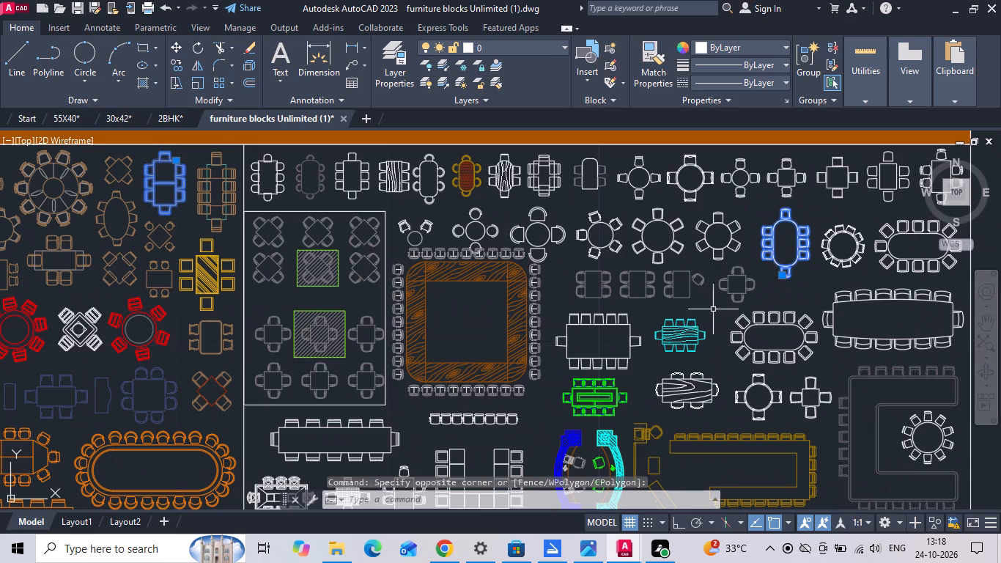
middle_click_drag(687, 351, 798, 271)
scroll(410, 261, "down", 1)
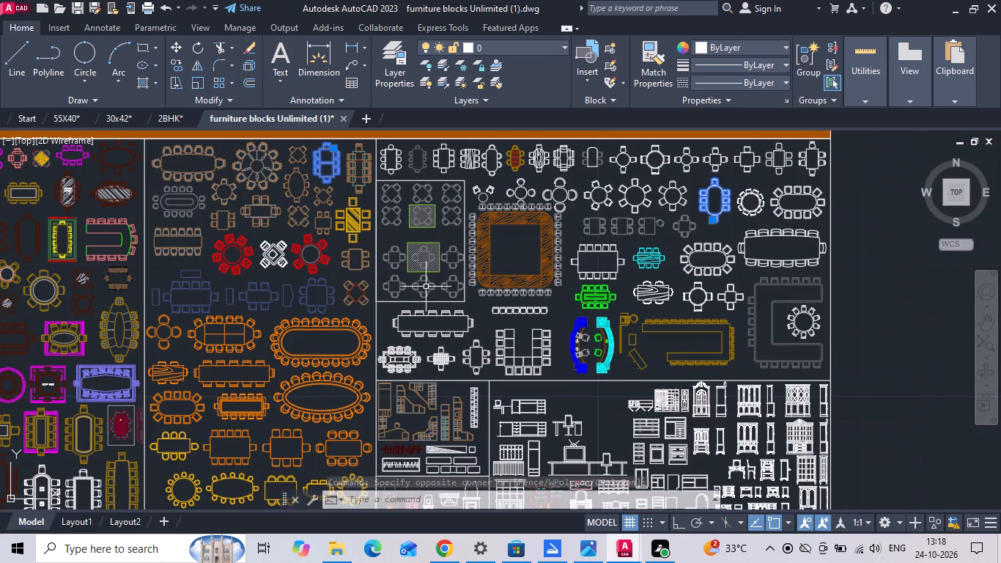
middle_click_drag(279, 219, 509, 289)
scroll(218, 291, "up", 1)
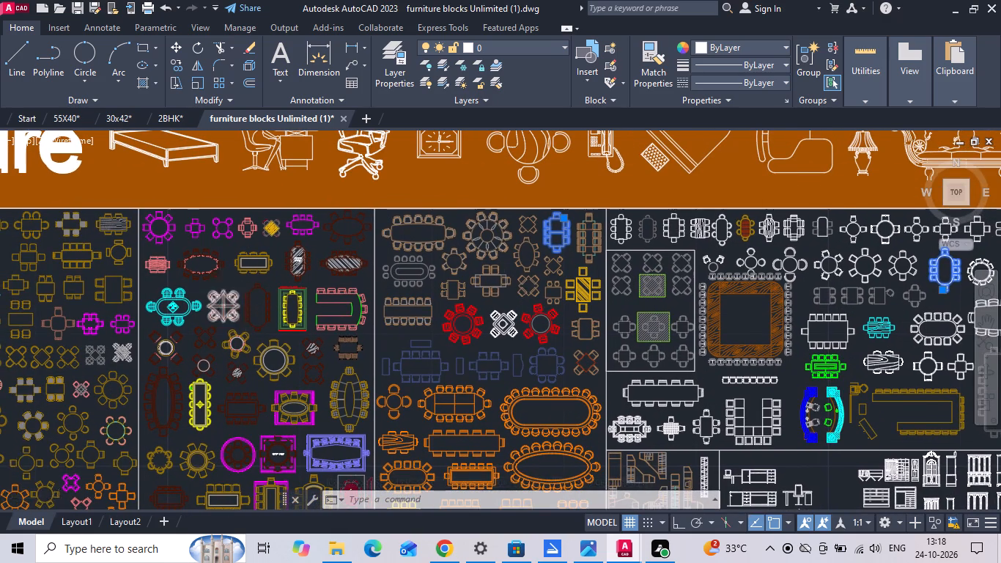
scroll(218, 291, "up", 1)
scroll(265, 192, "up", 3)
left_click_drag(402, 178, 359, 242)
left_click(315, 268)
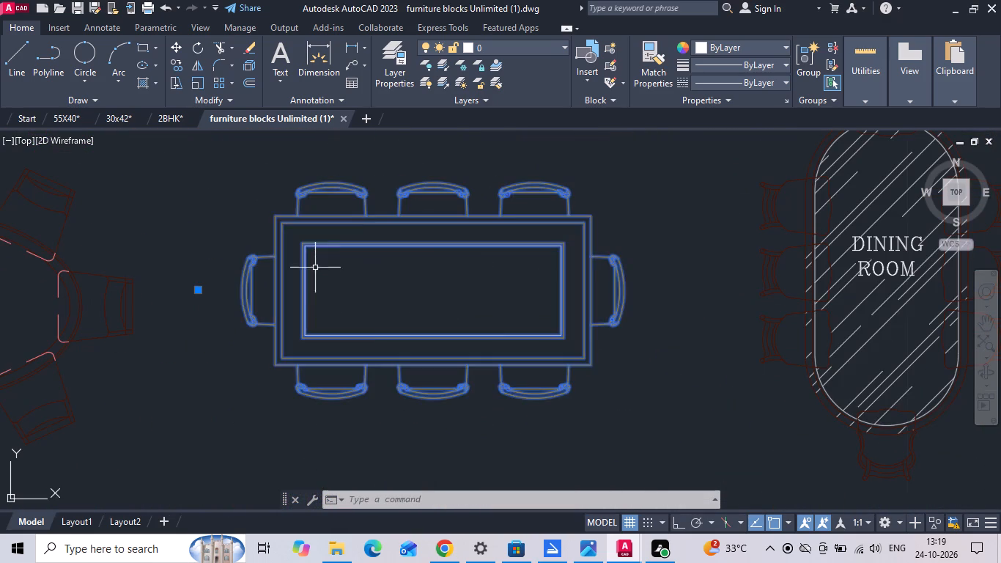
Add the brown upright rectangular eight-chair table from the westernmost section of dining blocks to the selection.
scroll(498, 252, "down", 4)
scroll(425, 279, "up", 2)
scroll(655, 295, "down", 2)
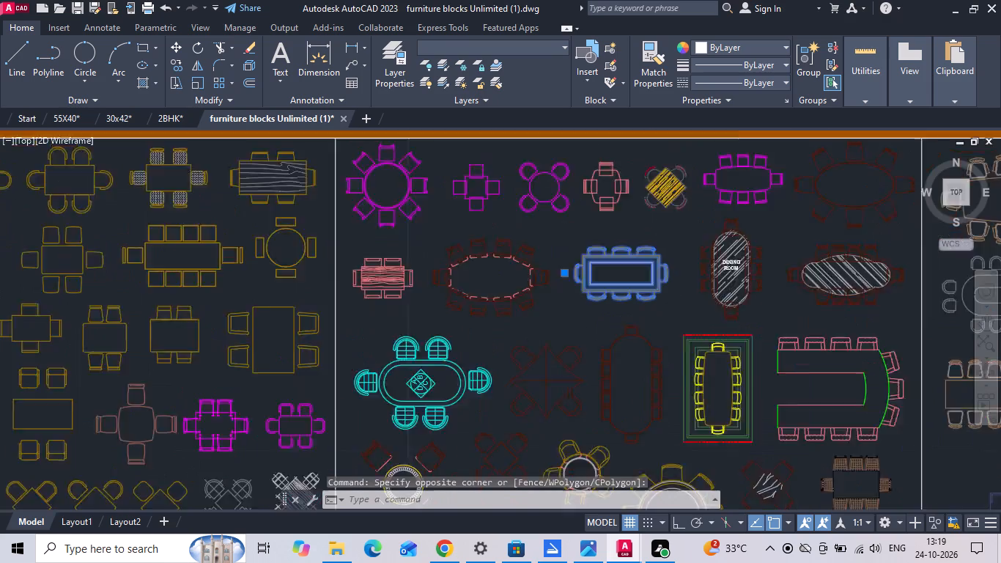
scroll(652, 303, "down", 1)
scroll(460, 311, "up", 2)
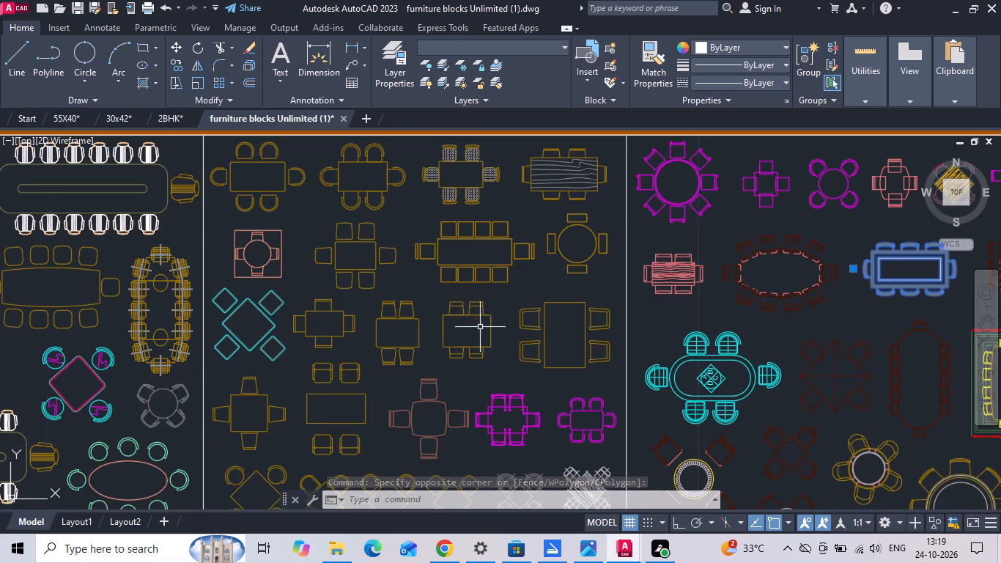
scroll(493, 335, "down", 1)
scroll(543, 275, "down", 1)
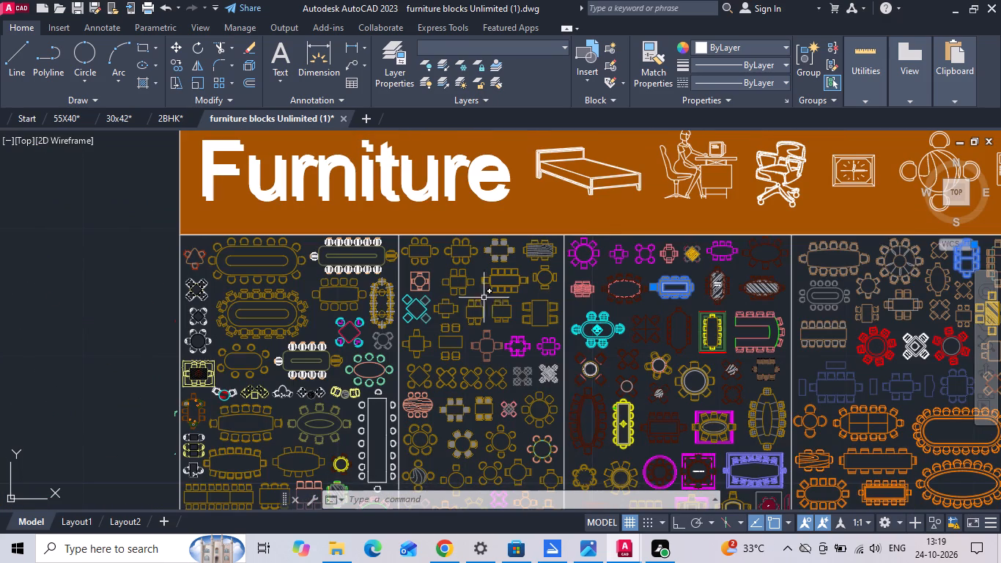
middle_click_drag(273, 406, 277, 312)
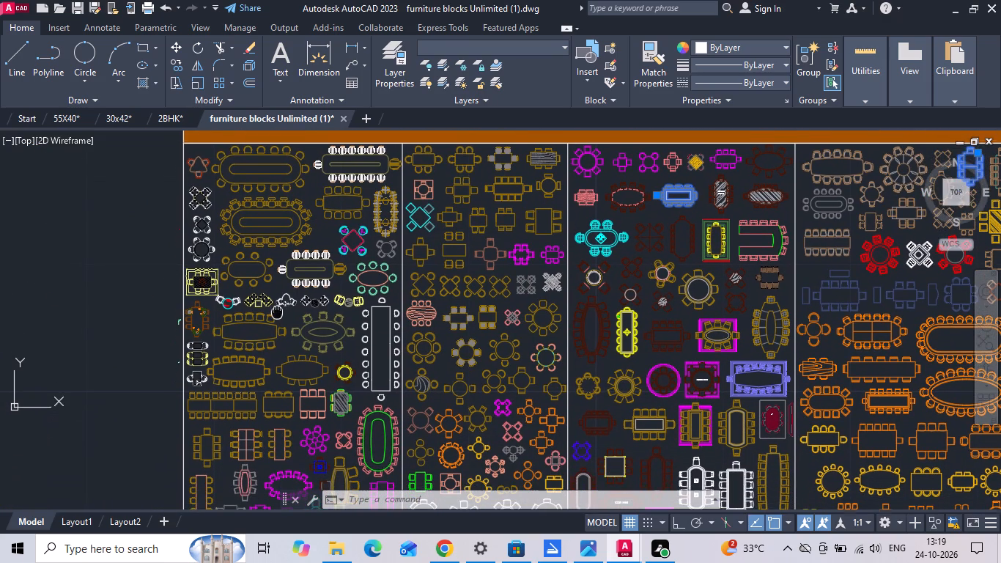
scroll(235, 442, "up", 3)
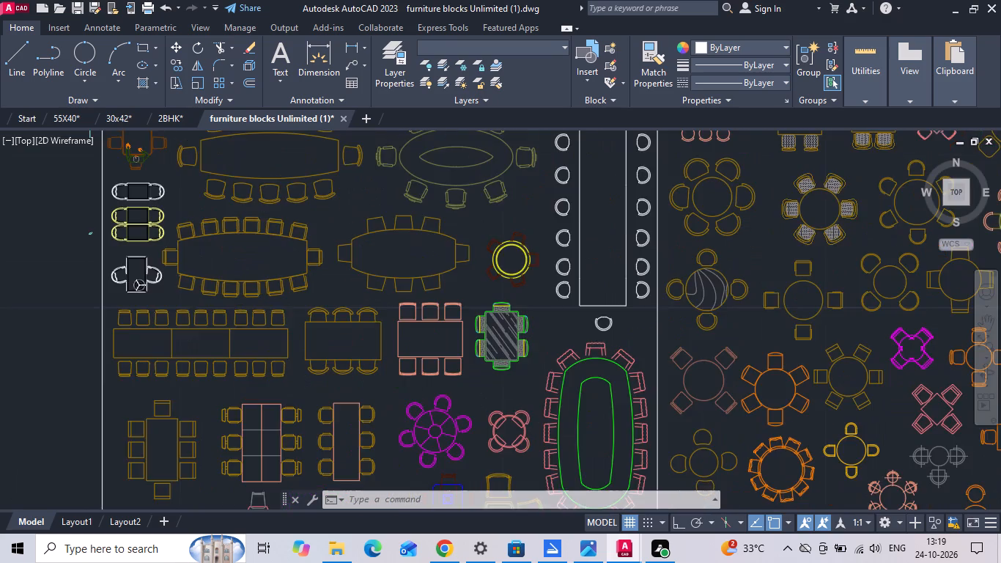
scroll(379, 361, "down", 1)
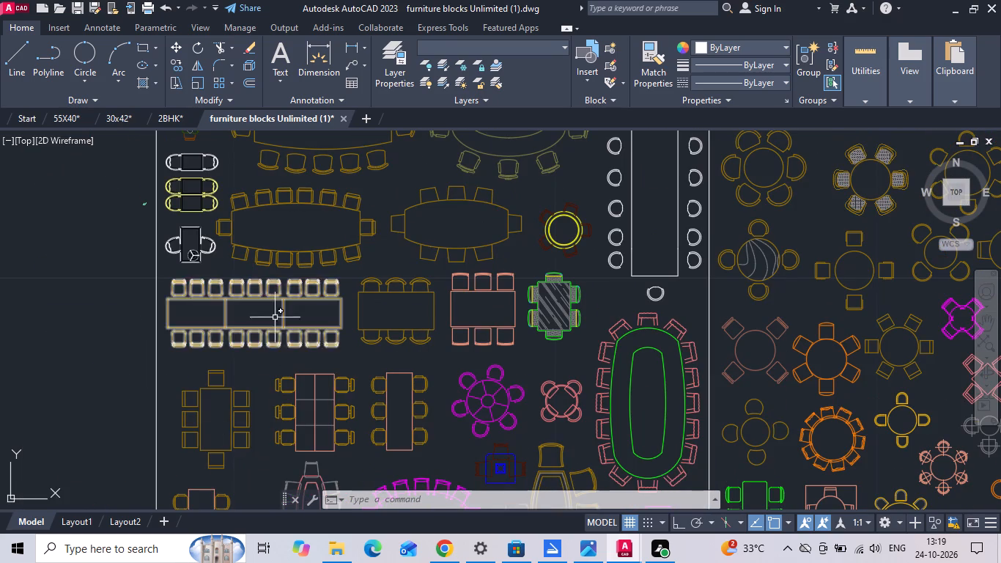
left_click(240, 386)
left_click(227, 405)
Add the pink rectangular table with three chairs per long side, copy all selected dining tables and return to the 55X40 drawing.
scroll(530, 194, "down", 1)
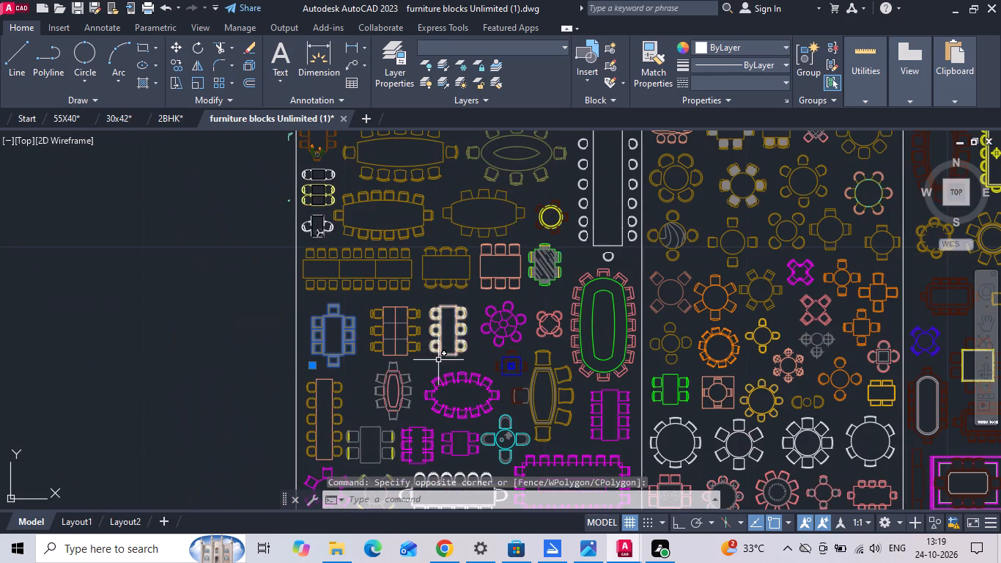
middle_click_drag(426, 325, 420, 174)
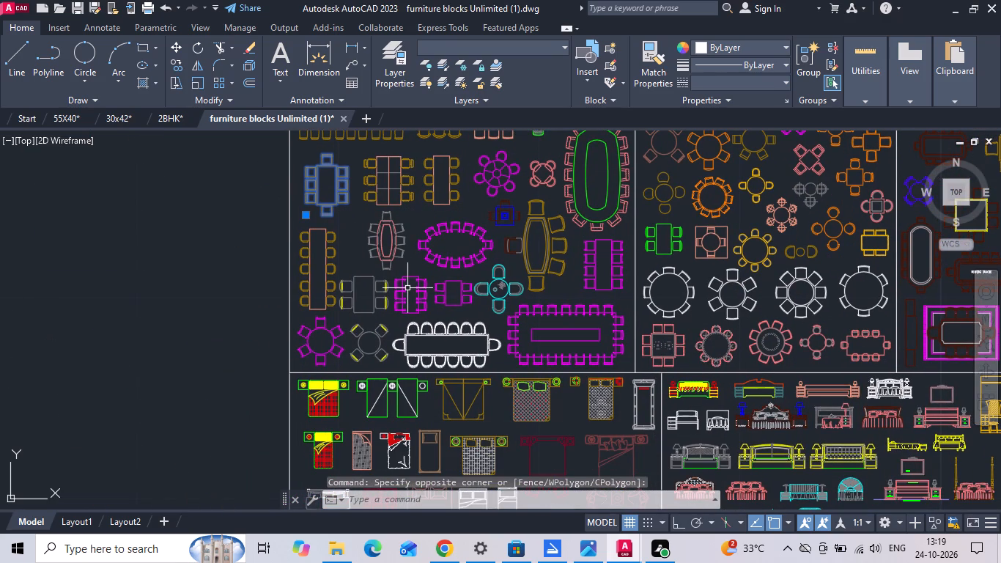
scroll(829, 332, "up", 2)
scroll(906, 334, "up", 2)
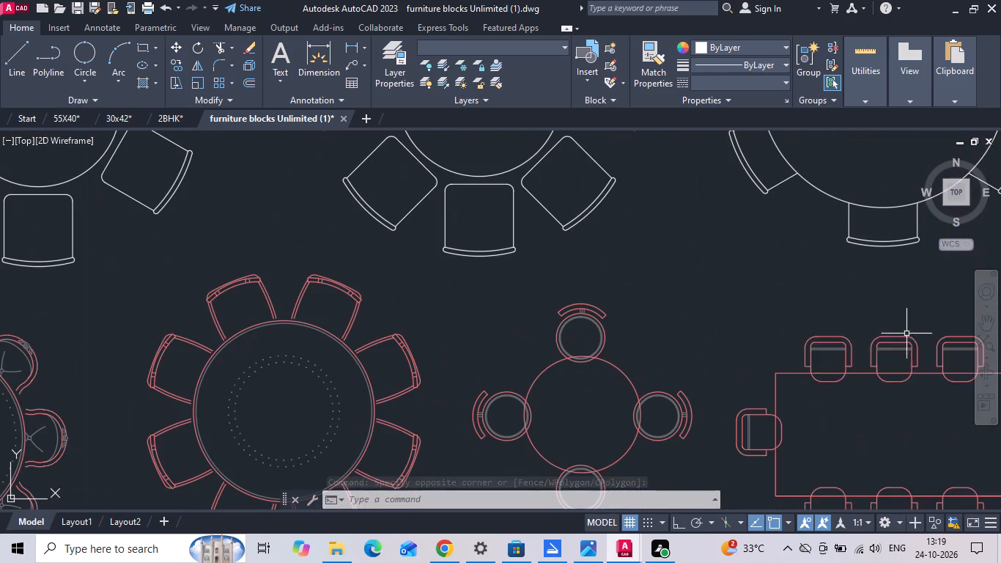
left_click(871, 346)
key("ctrl+c")
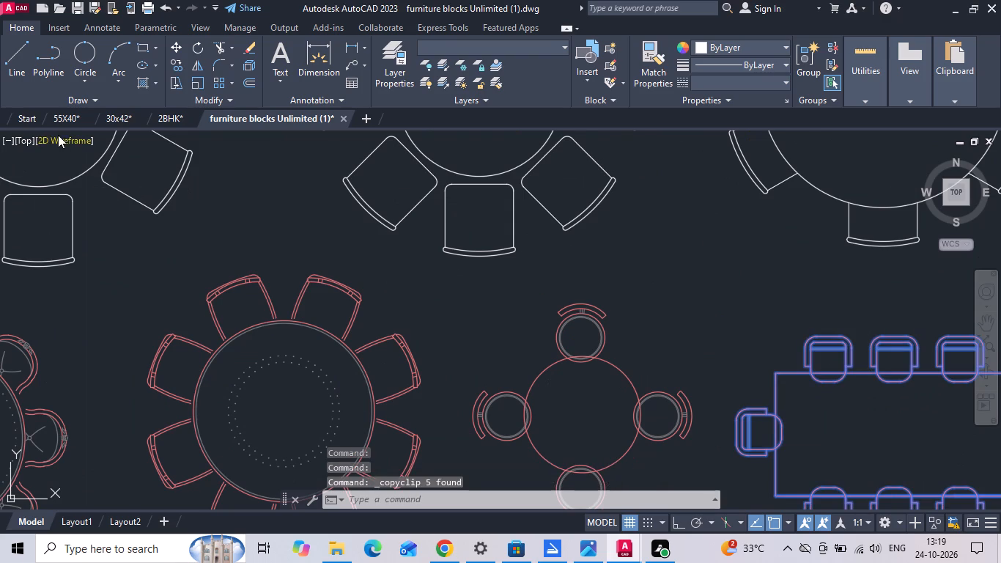
left_click(67, 116)
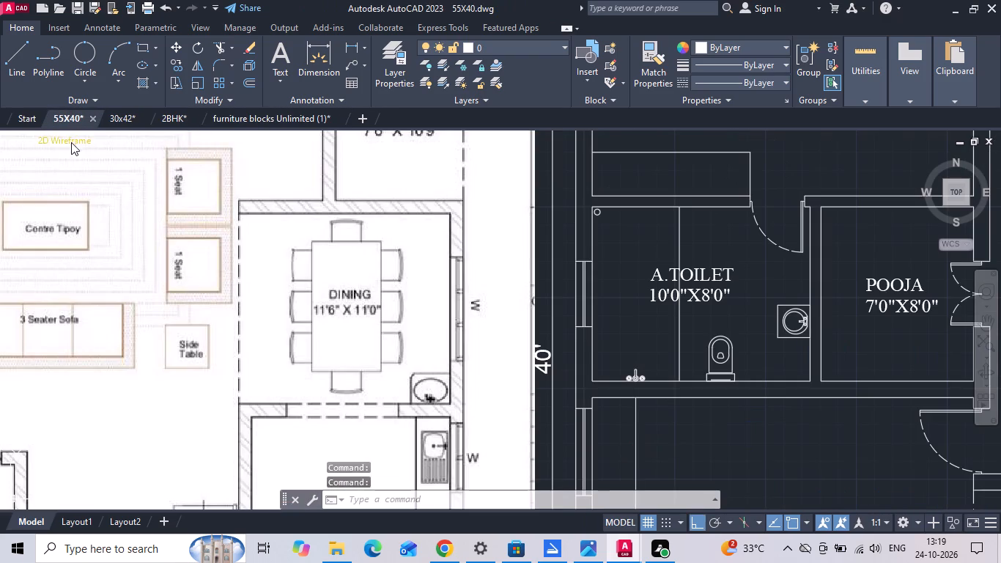
Paste the copied dining tables into the empty space east of the furnished floor plan.
key("ctrl+v")
scroll(210, 295, "down", 3)
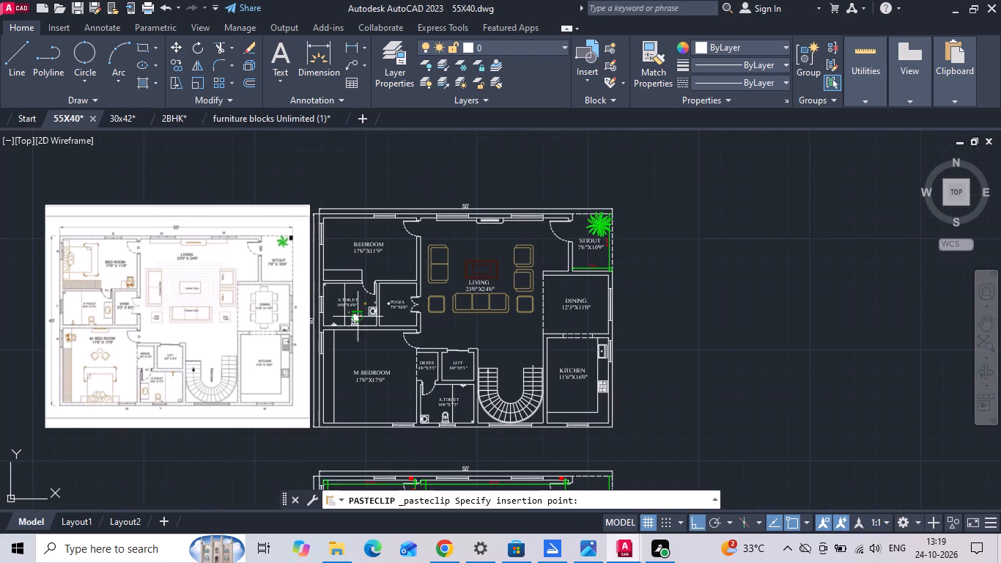
scroll(680, 303, "up", 1)
left_click(673, 298)
Scale all five pasted dining tables by a factor of 39.3701.
left_click_drag(625, 309, 637, 306)
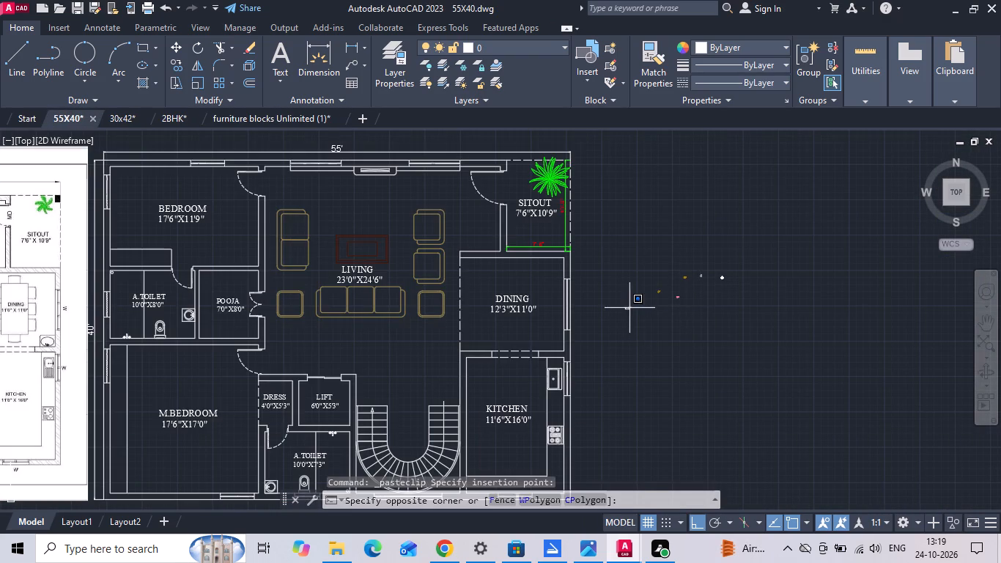
left_click_drag(637, 306, 669, 299)
left_click(816, 221)
right_click(710, 267)
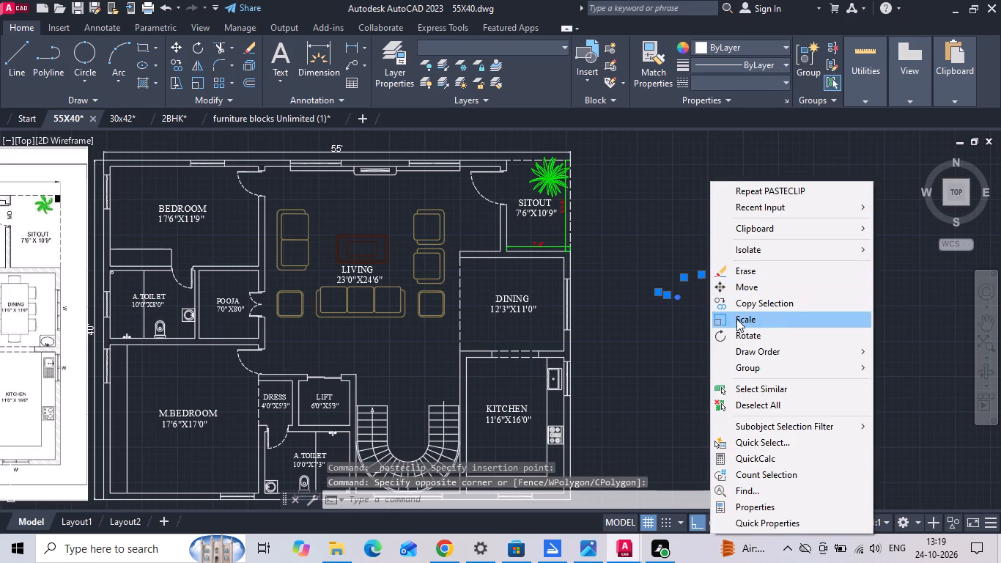
left_click(736, 319)
left_click(706, 276)
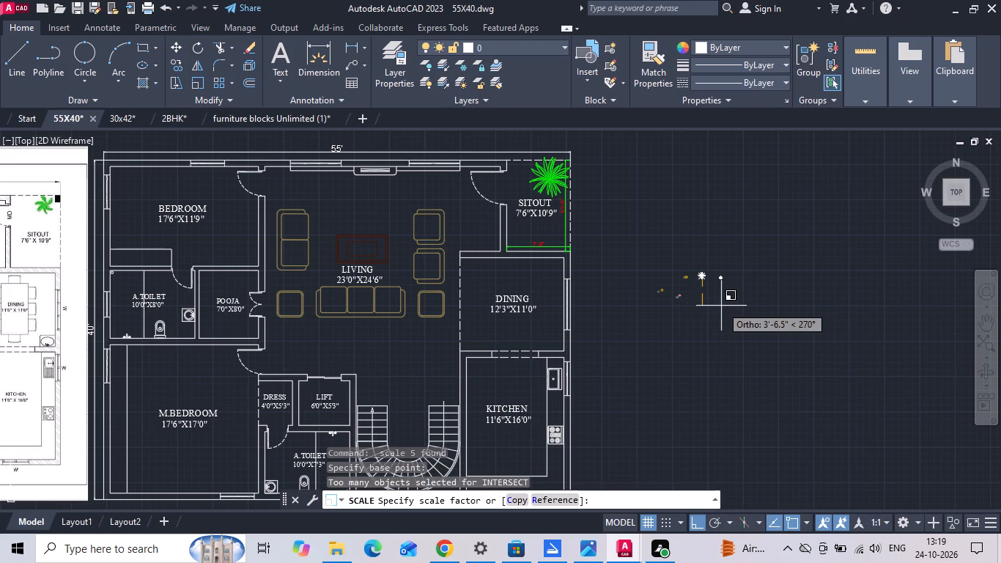
type("39.3701")
key("Return")
Move the pink and brown rectangular tables from southwest of the plans to the open area east of the furnished plan.
scroll(717, 306, "down", 5)
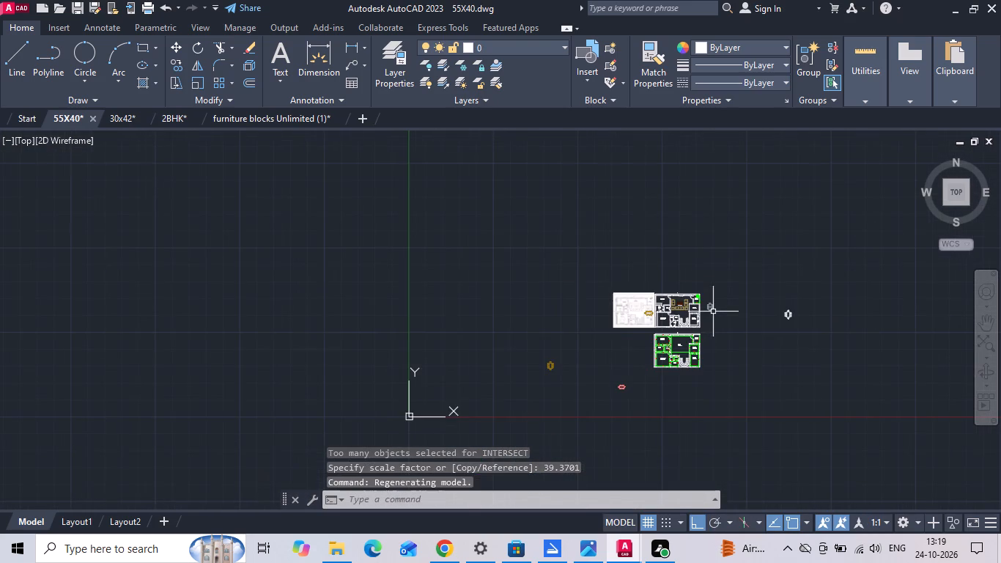
scroll(714, 316, "down", 1)
scroll(649, 378, "up", 4)
left_click_drag(747, 325, 691, 368)
left_click(582, 408)
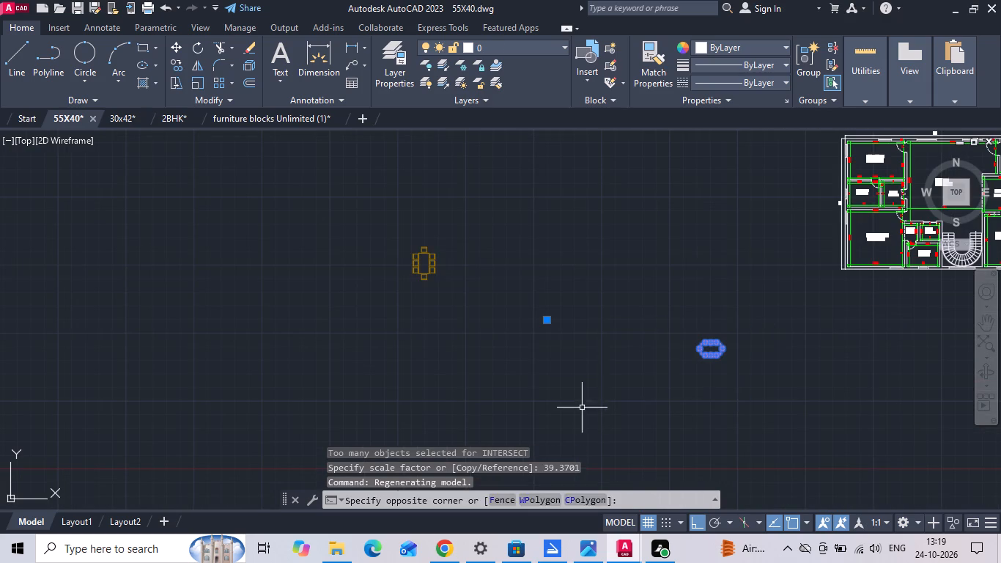
left_click_drag(465, 195, 424, 251)
left_click(389, 306)
right_click(389, 306)
left_click(414, 288)
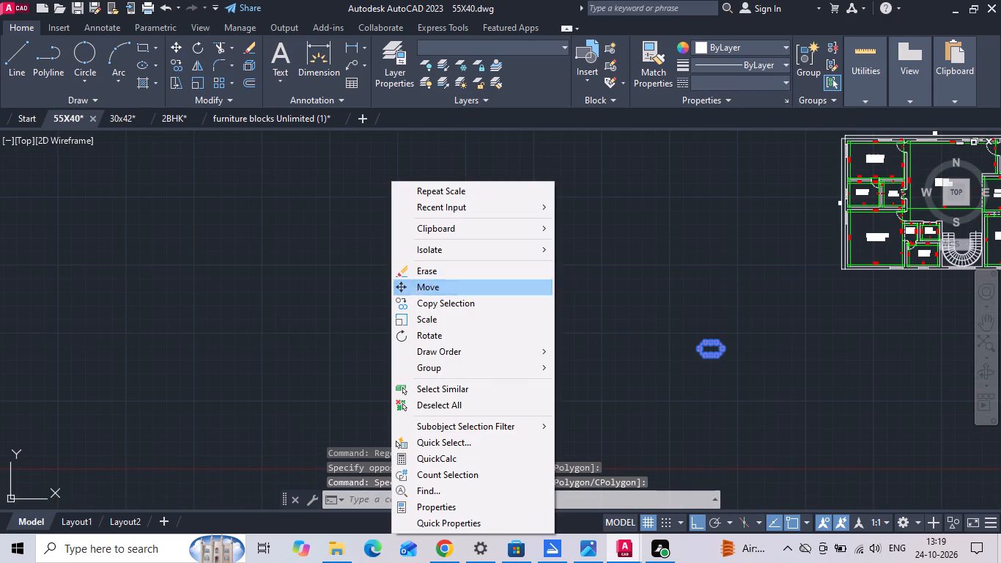
scroll(358, 320, "down", 3)
left_click_drag(404, 331, 437, 331)
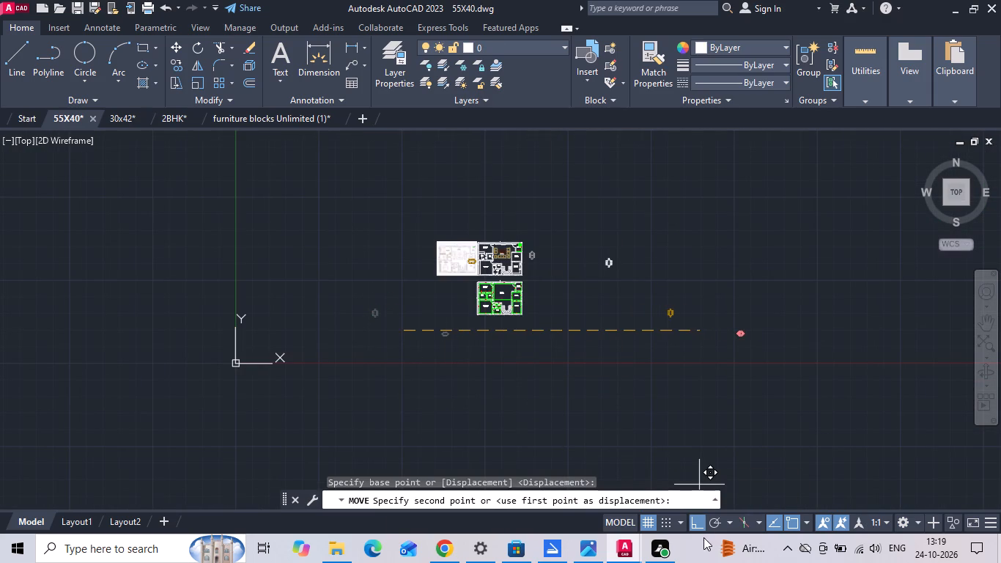
left_click(698, 519)
scroll(572, 268, "up", 3)
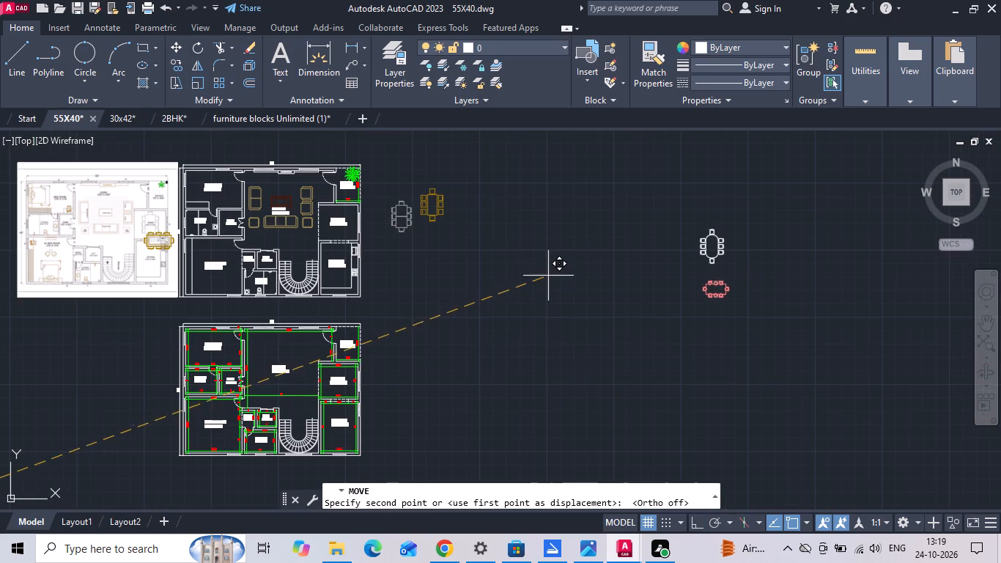
left_click(544, 290)
Compare the scaled dining tables with the dining table drawn in the reference image.
scroll(561, 262, "down", 6)
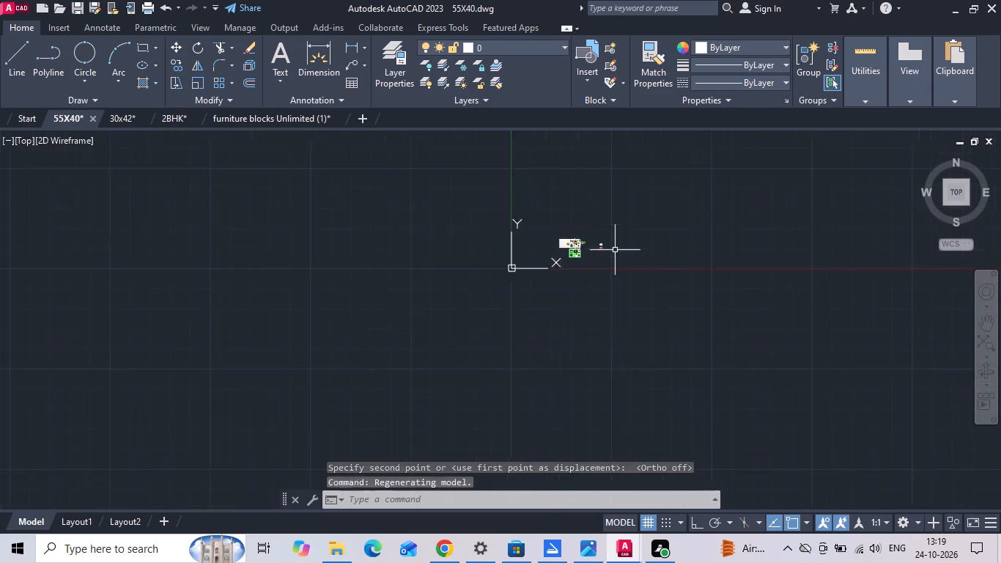
scroll(616, 251, "down", 1)
scroll(568, 375, "down", 4)
scroll(610, 351, "up", 6)
scroll(489, 269, "up", 7)
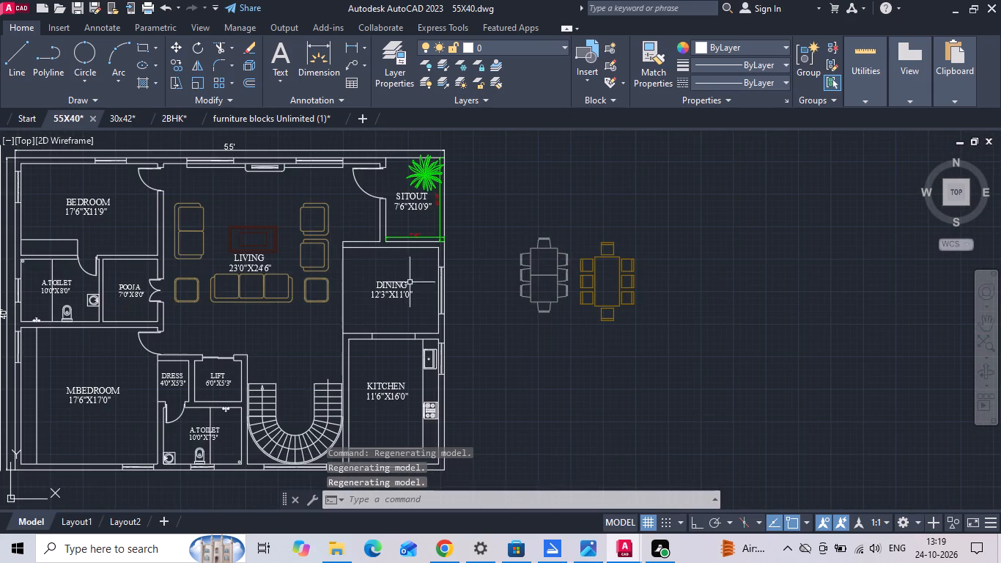
middle_click_drag(306, 283, 712, 281)
scroll(352, 266, "up", 3)
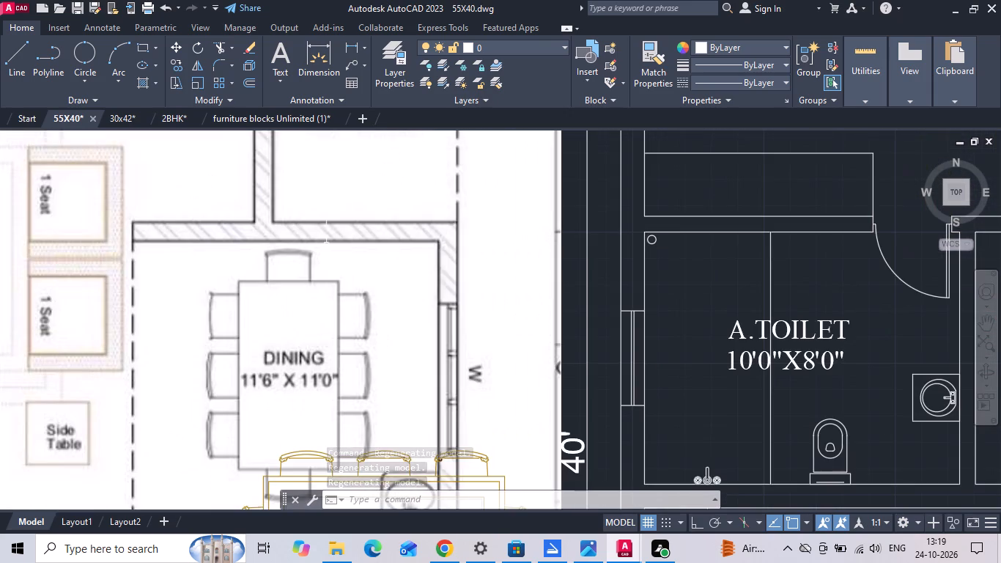
scroll(221, 269, "down", 3)
scroll(871, 275, "up", 3)
Erase the white oval table, the pink table and the brown upright eight-chair table east of the plan.
middle_click_drag(769, 280, 621, 284)
scroll(522, 298, "down", 5)
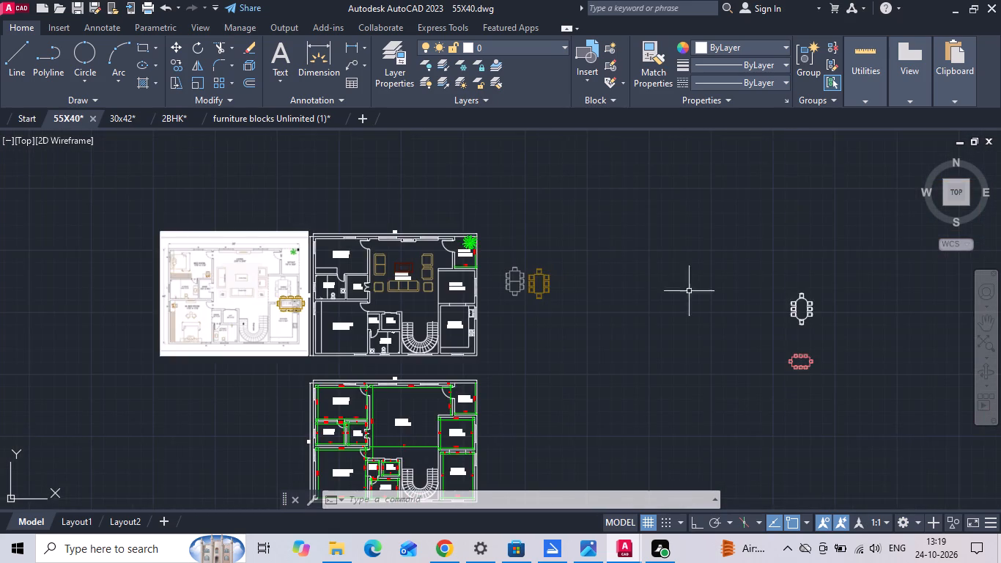
scroll(867, 299, "up", 3)
scroll(646, 257, "down", 1)
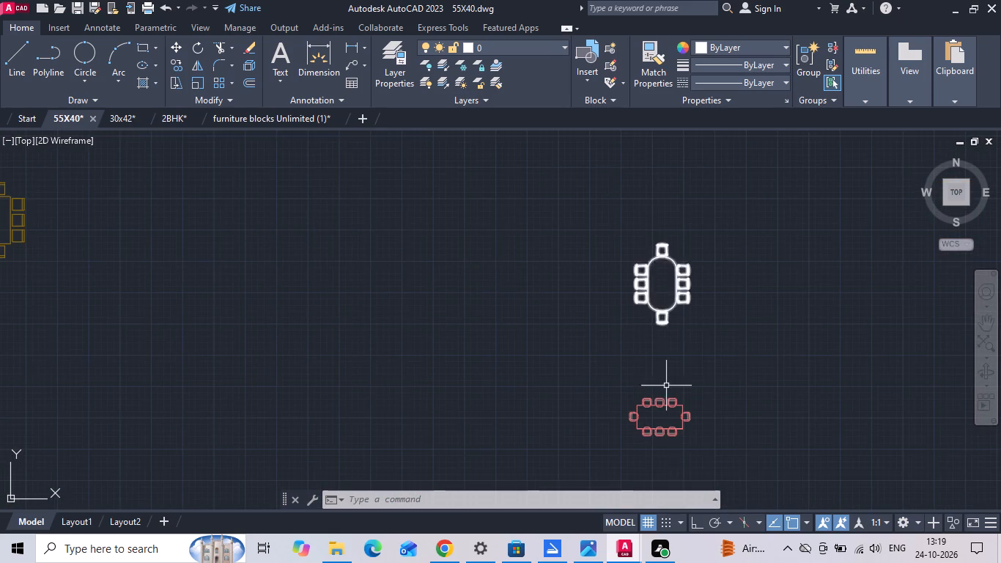
scroll(673, 441, "up", 2)
scroll(668, 414, "down", 3)
left_click_drag(673, 439, 674, 400)
left_click(654, 238)
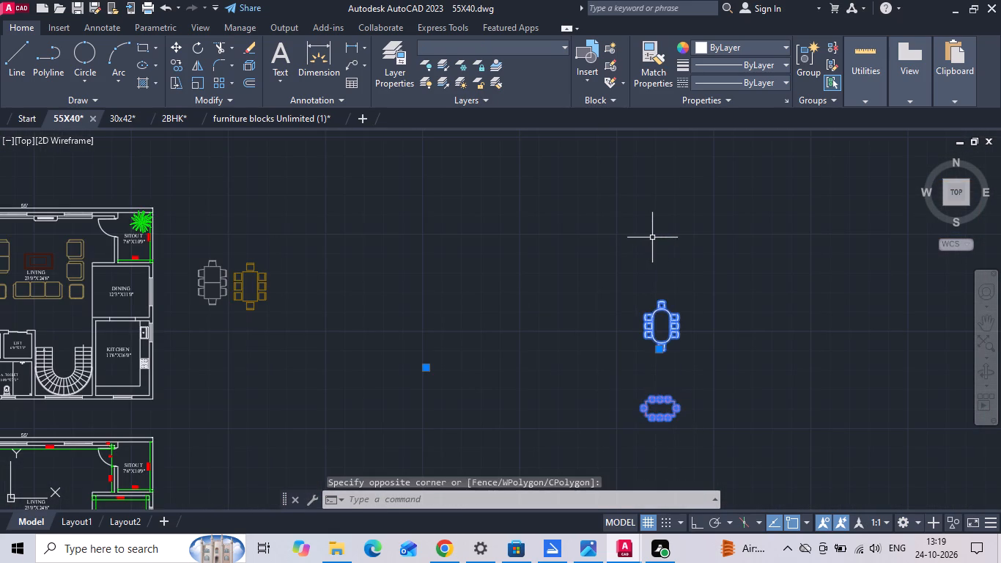
key("Delete")
left_click(257, 279)
key("Delete")
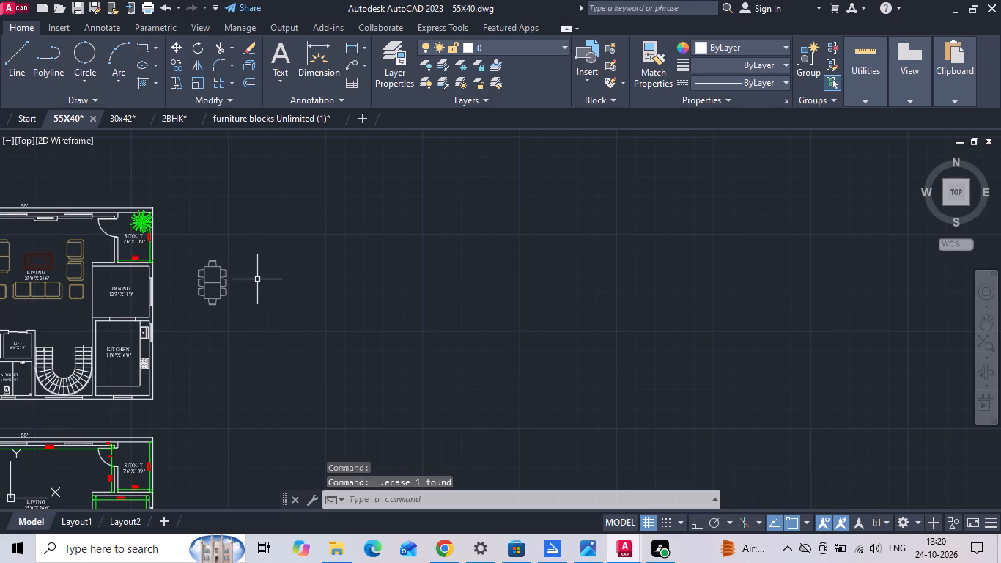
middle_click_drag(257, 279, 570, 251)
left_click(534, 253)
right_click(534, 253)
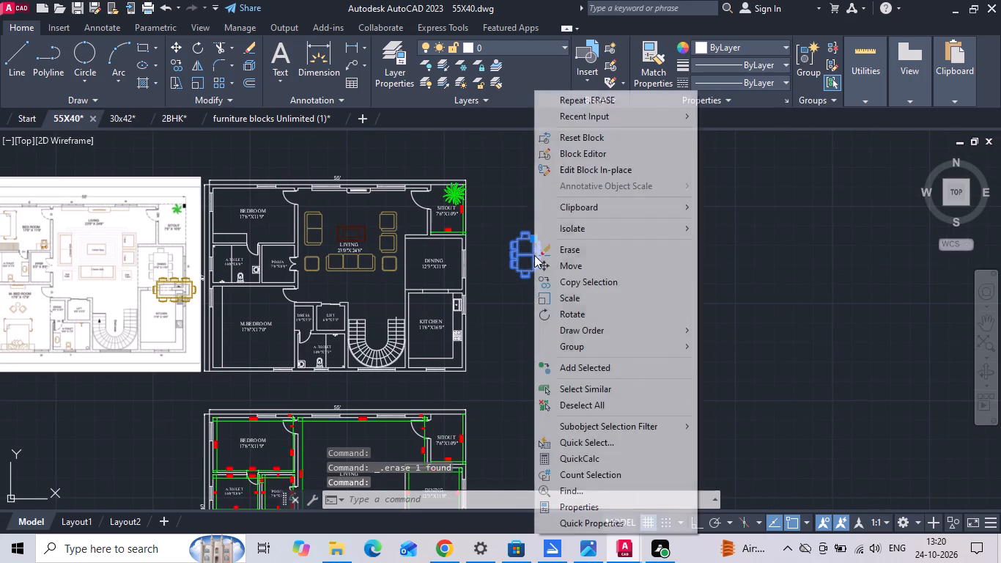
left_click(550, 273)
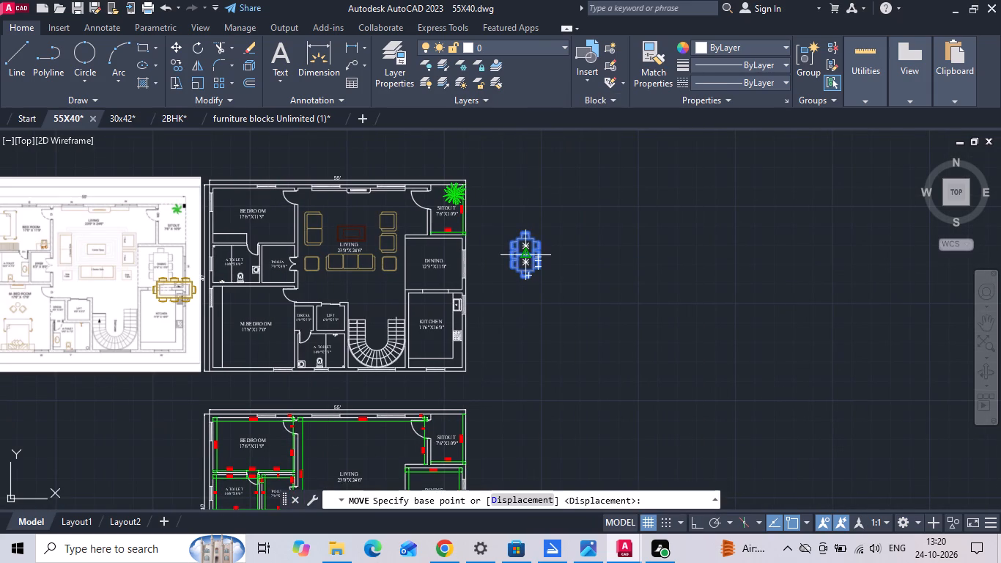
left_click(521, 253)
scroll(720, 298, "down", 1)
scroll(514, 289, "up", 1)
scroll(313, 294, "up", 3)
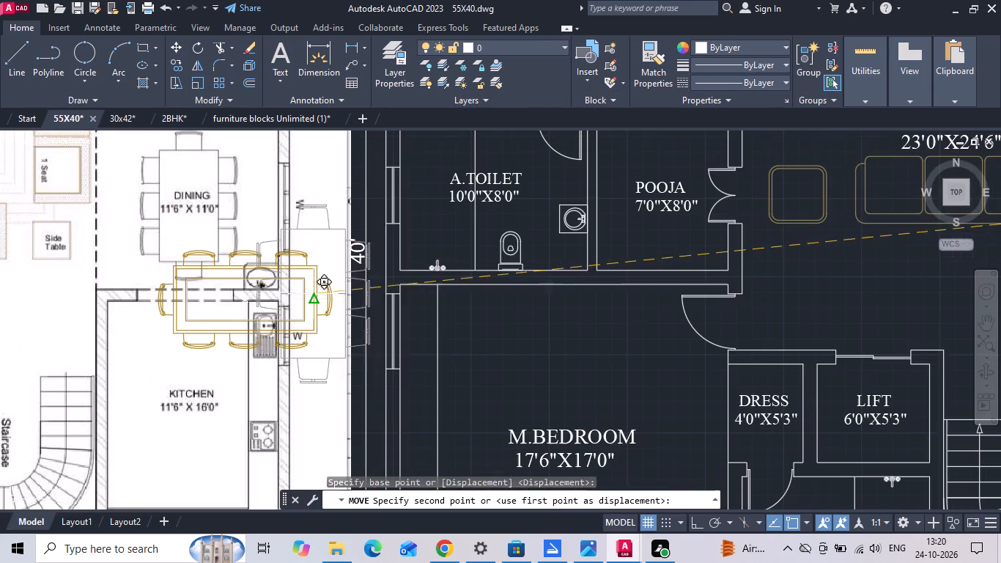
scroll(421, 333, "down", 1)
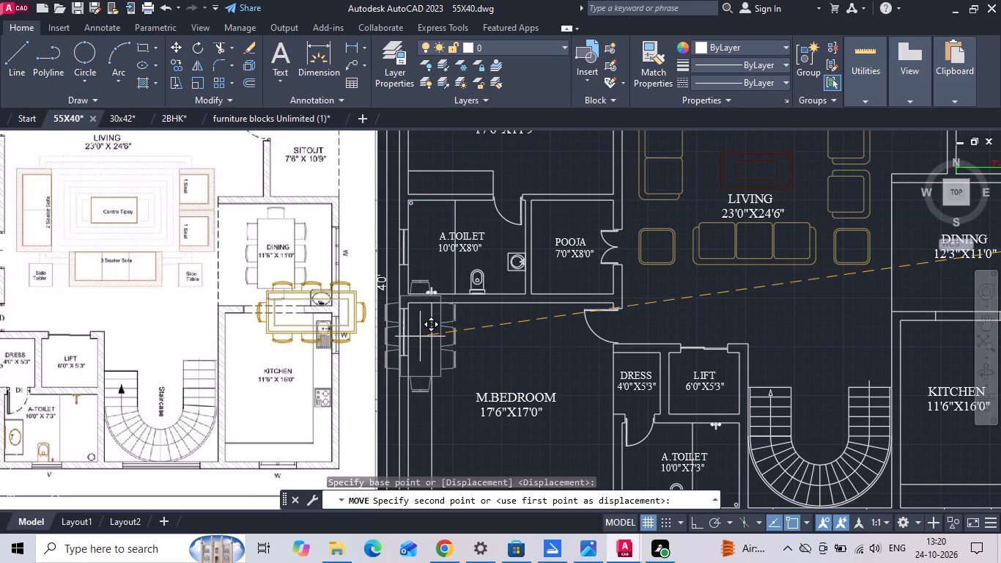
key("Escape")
Move the double-bordered eight-chair table from the reference image into the plan's DINING room.
left_click(317, 290)
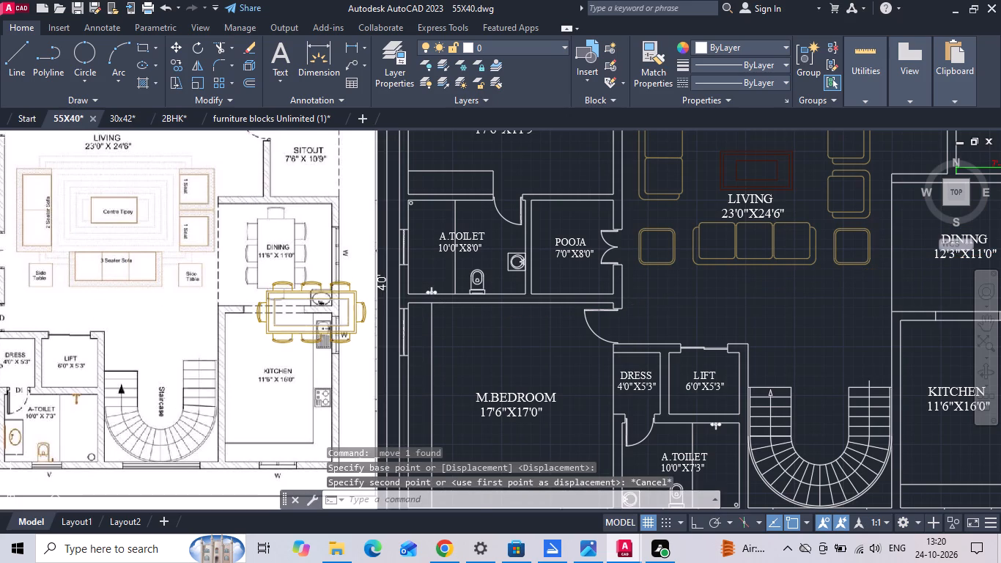
right_click(317, 290)
left_click(350, 265)
left_click_drag(310, 288, 325, 286)
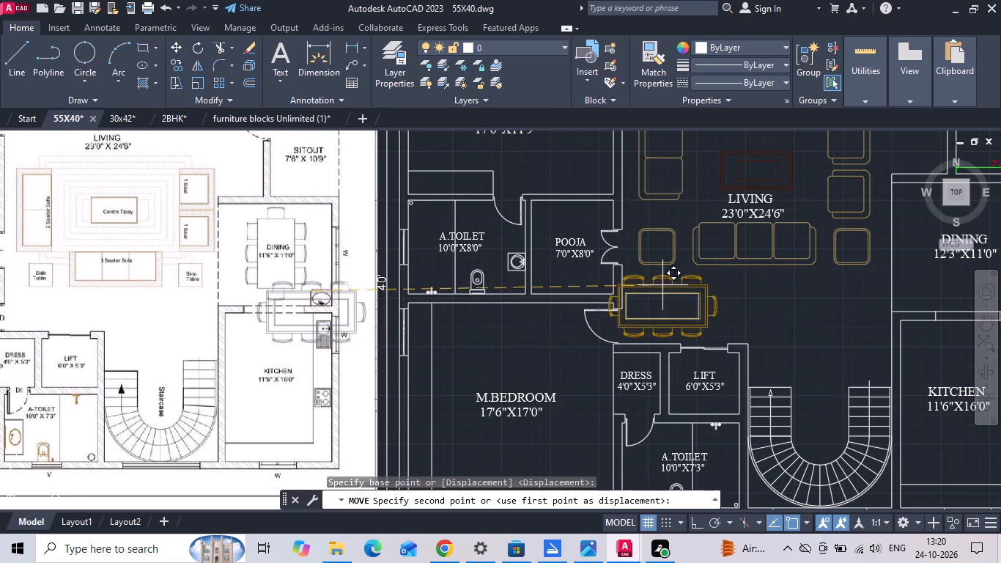
middle_click_drag(595, 295, 374, 308)
scroll(738, 268, "down", 1)
scroll(747, 237, "up", 2)
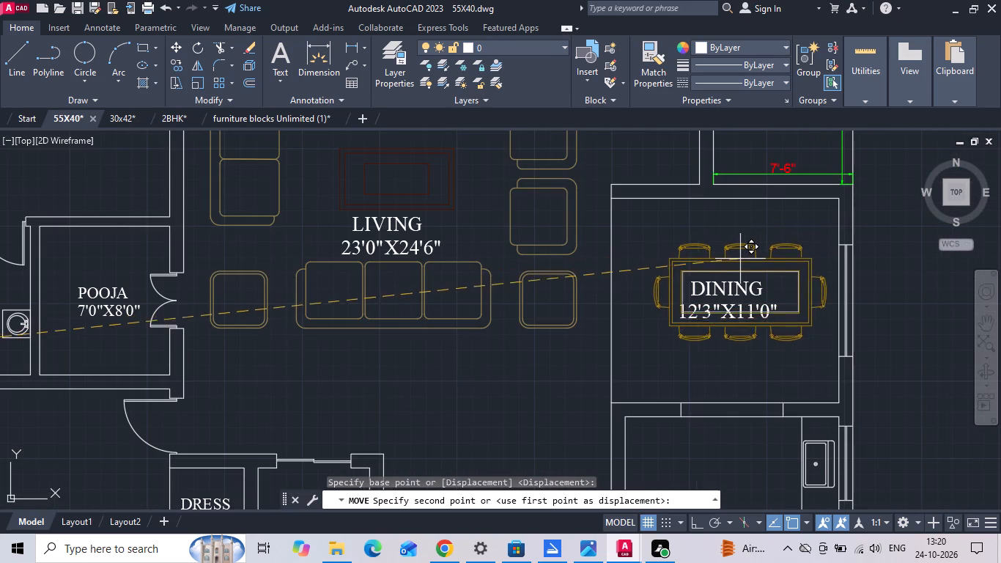
left_click(728, 265)
Rotate the double-bordered dining table a quarter turn so its long side runs north-south.
left_click(725, 253)
right_click(725, 253)
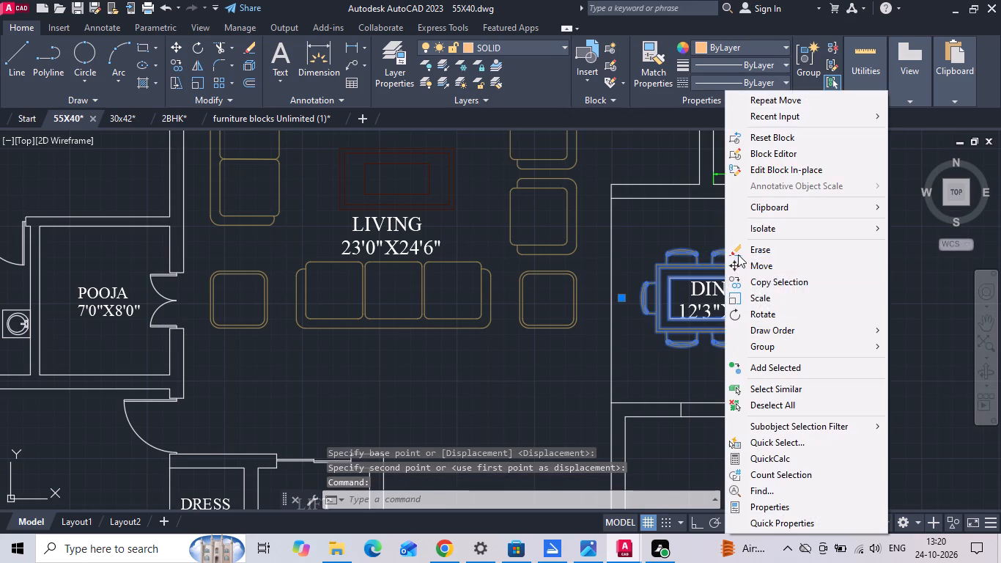
left_click(759, 312)
key("F8")
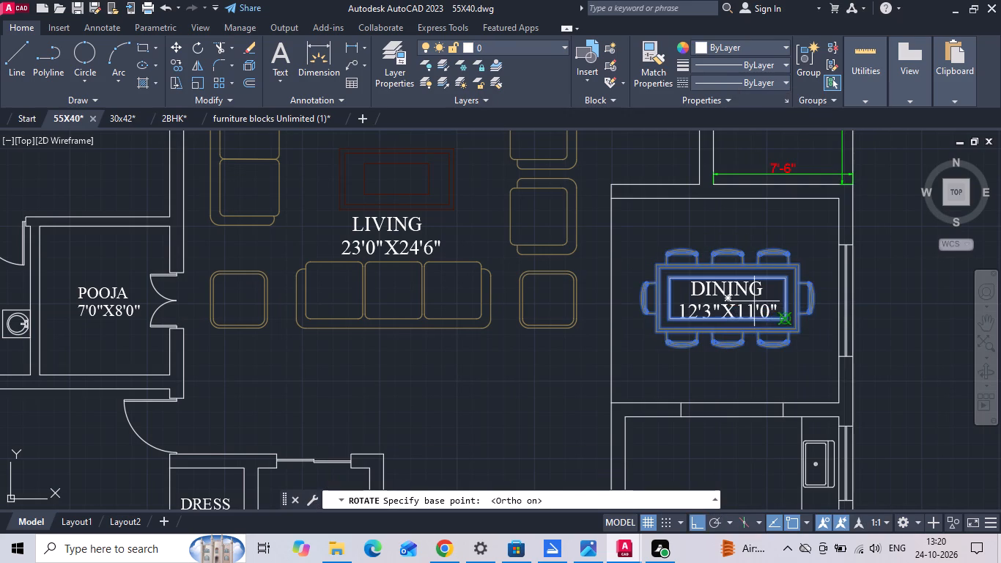
left_click(748, 253)
scroll(735, 430, "up", 1)
middle_click_drag(734, 430, 720, 367)
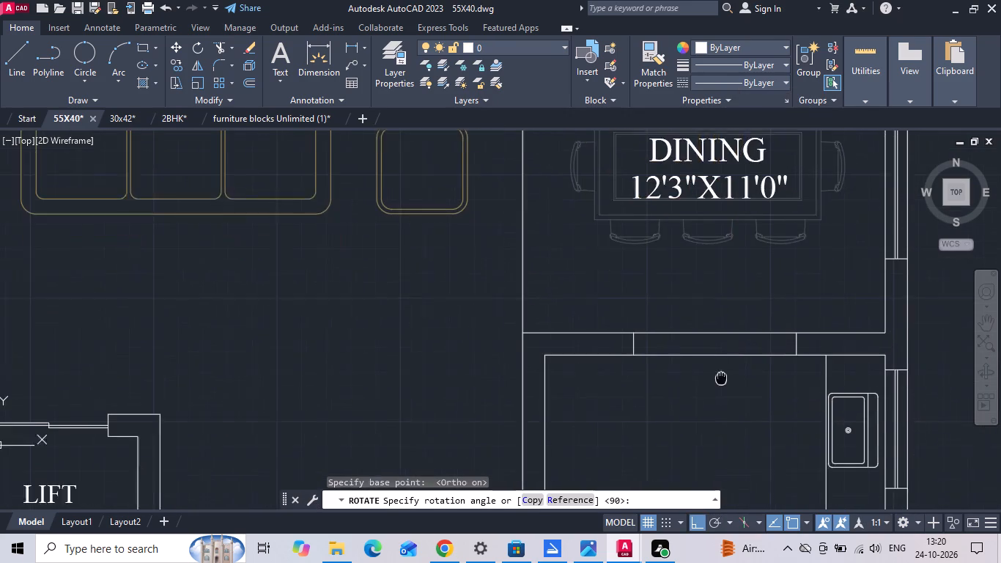
middle_click_drag(720, 367, 720, 343)
left_click(720, 446)
Move the rotated dining table south so it sits fully inside the DINING room.
scroll(712, 414, "down", 2)
left_click(682, 265)
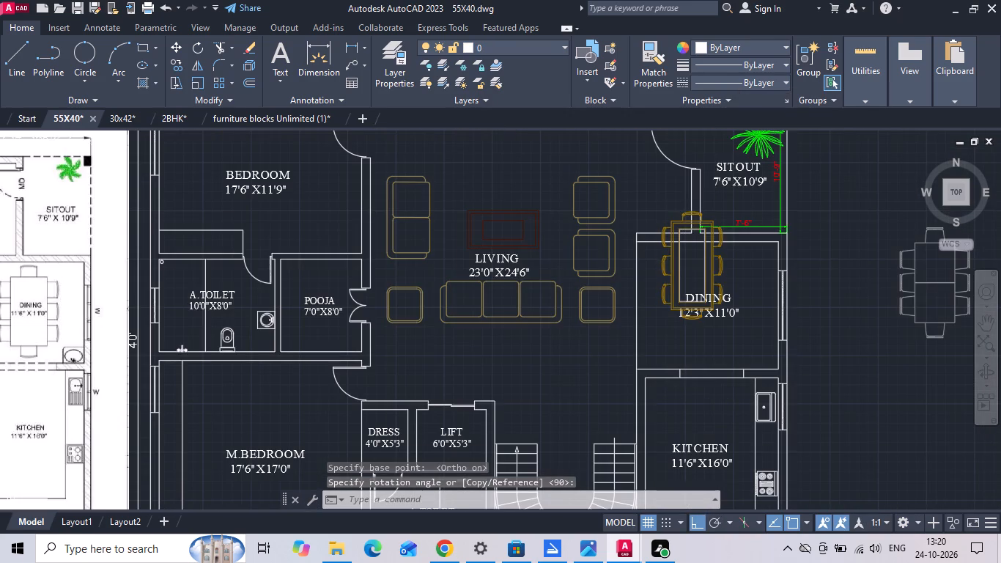
right_click(671, 271)
left_click(709, 265)
scroll(709, 265, "up", 1)
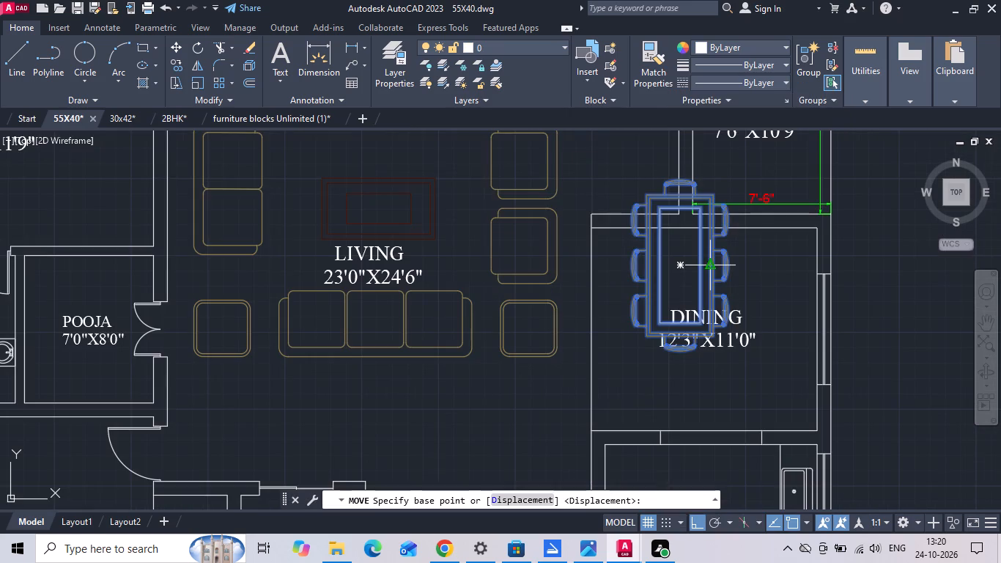
left_click_drag(708, 269, 708, 287)
left_click(725, 331)
scroll(771, 293, "down", 2)
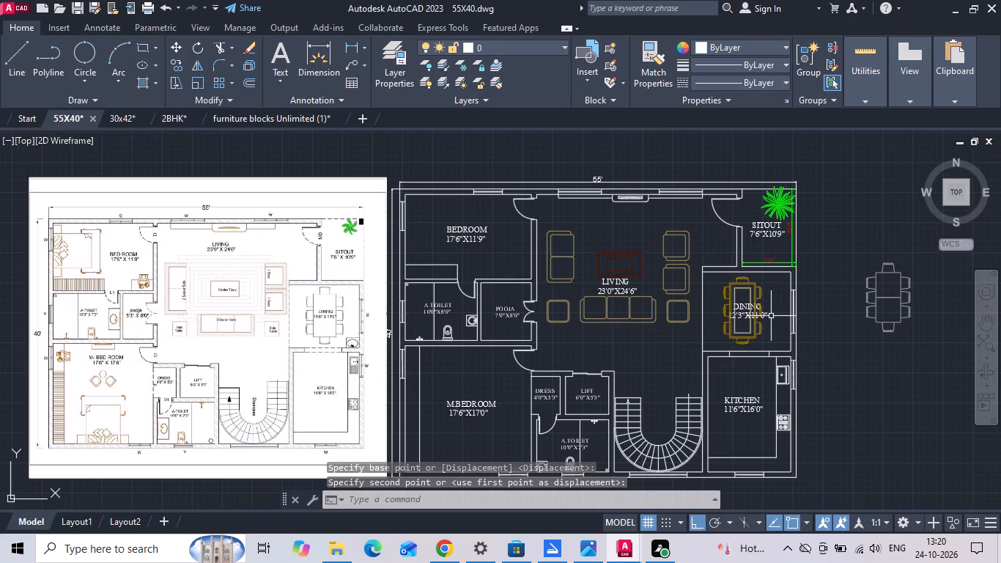
Shift the double-bordered dining table slightly east within the DINING room.
scroll(782, 328, "up", 3)
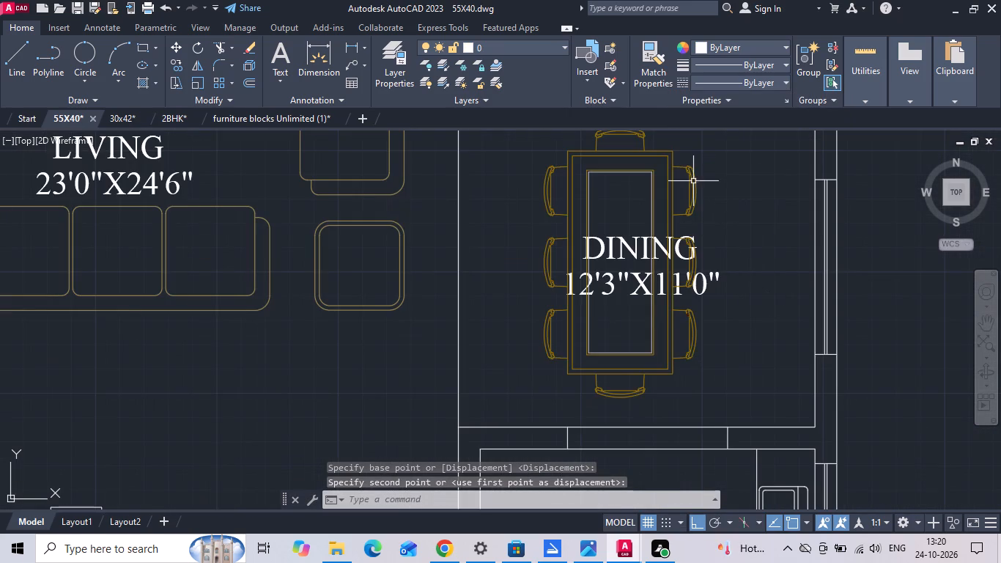
left_click_drag(693, 181, 659, 189)
right_click(604, 200)
left_click(617, 271)
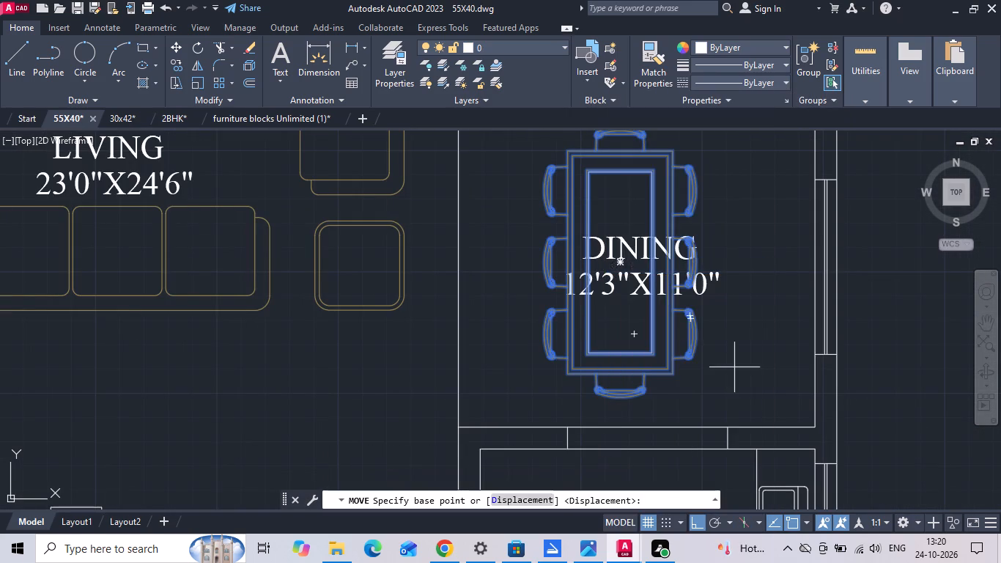
left_click(736, 367)
left_click(756, 365)
scroll(735, 377, "down", 2)
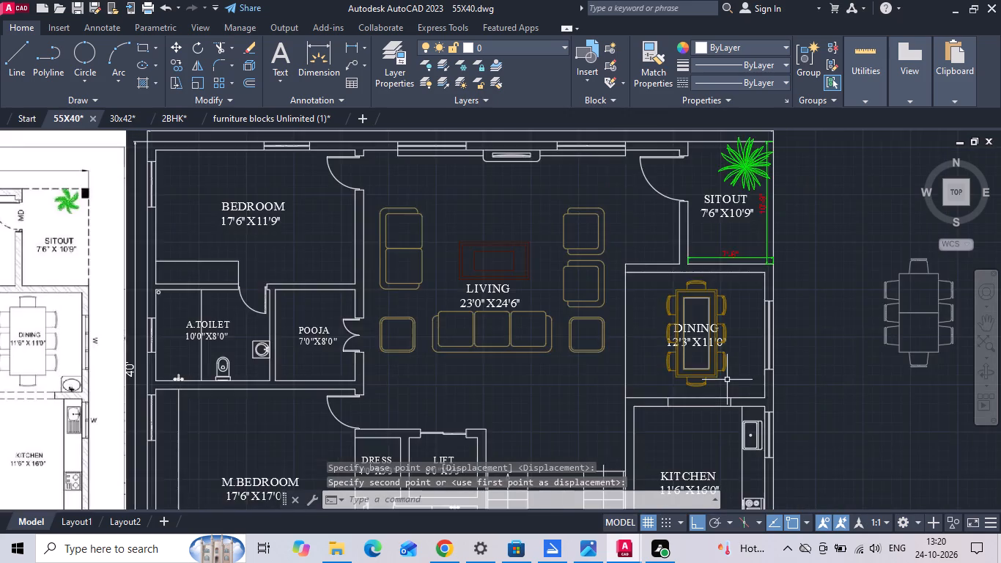
scroll(719, 382, "down", 1)
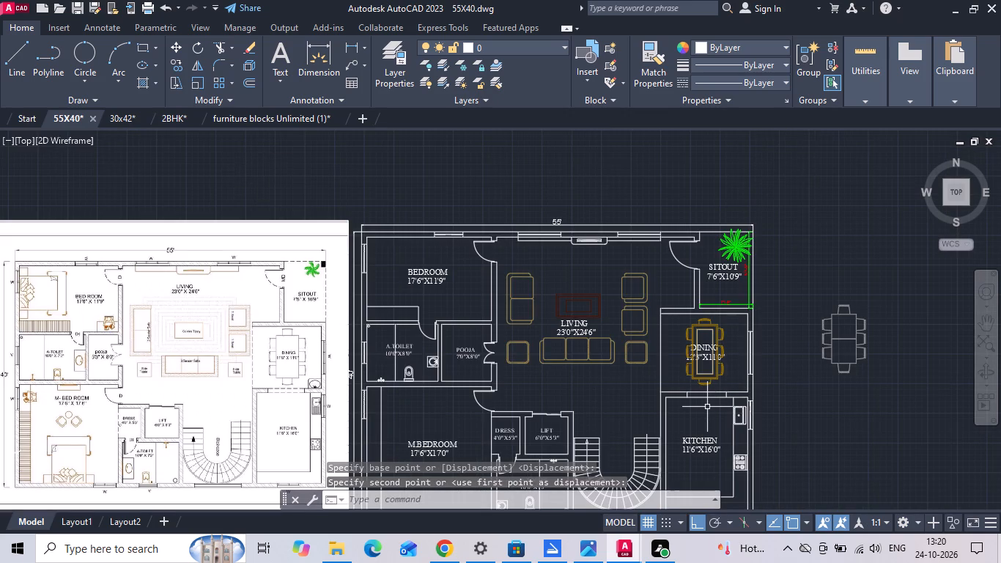
Delete the unused dining table block standing outside the plan, east of the DINING room.
left_click(827, 339)
key("F8")
left_click(822, 315)
key("F8")
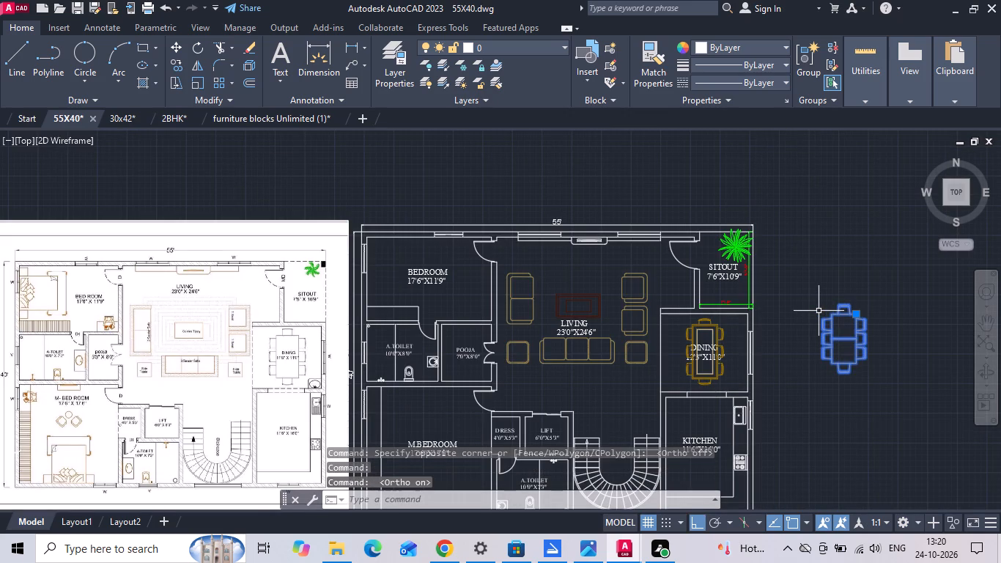
key("Delete")
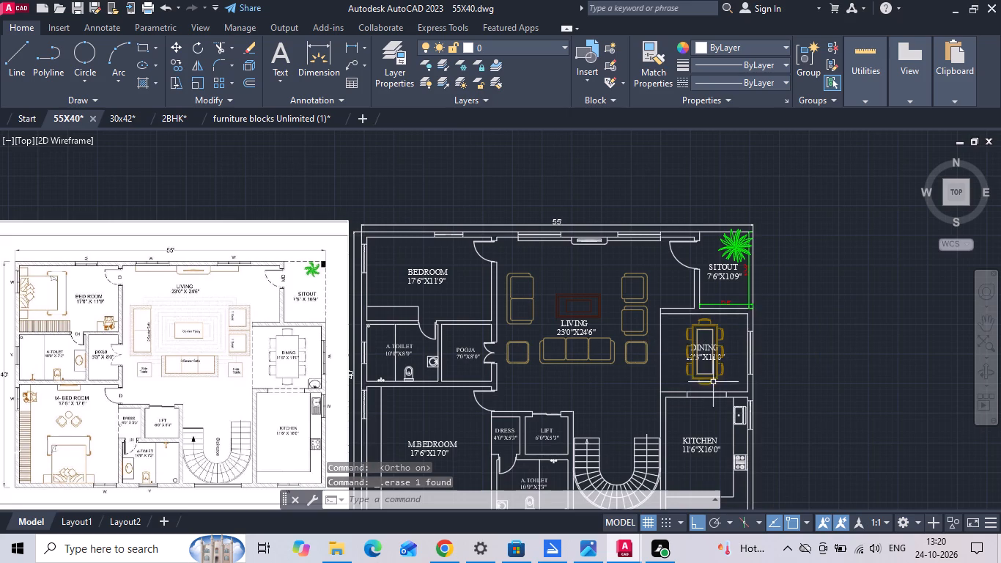
Copy the washbasin from the 10'0"X7'3" A.TOILET into the DINING room near its southeast corner.
middle_click_drag(703, 407, 701, 349)
scroll(517, 445, "up", 4)
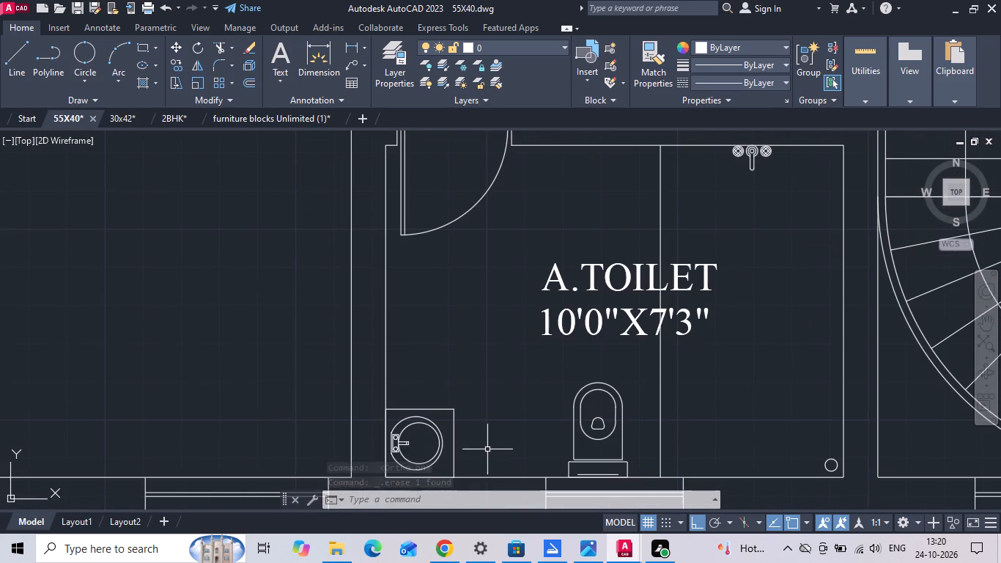
left_click(482, 449)
left_click(428, 381)
right_click(428, 381)
left_click(487, 283)
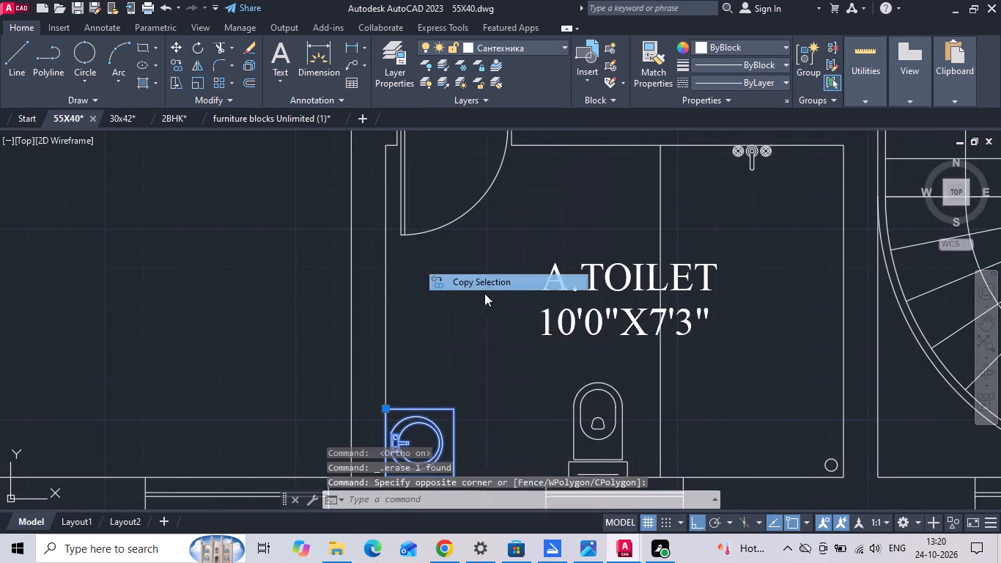
left_click(440, 410)
scroll(412, 429, "down", 4)
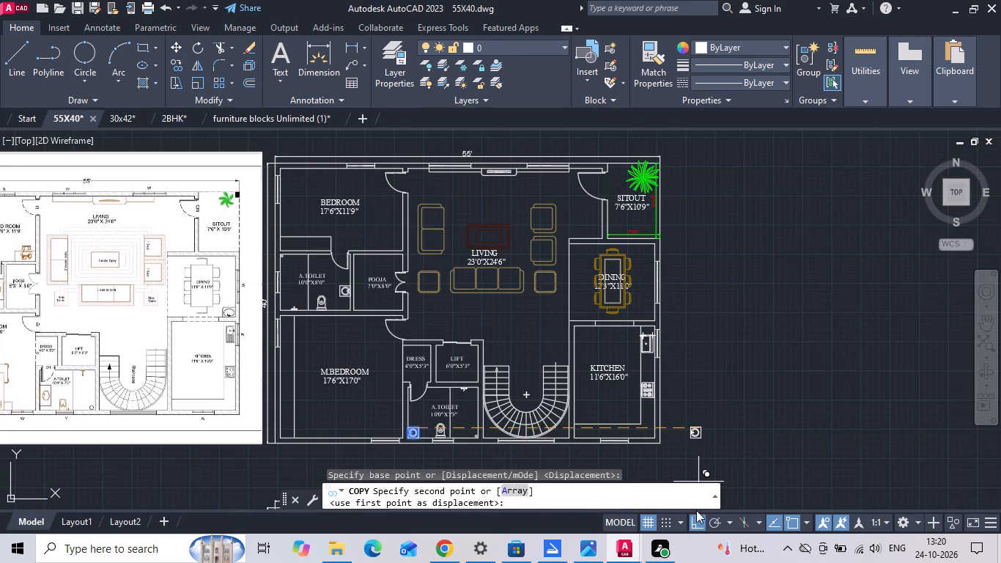
left_click(697, 514)
scroll(647, 320, "up", 4)
left_click(649, 297)
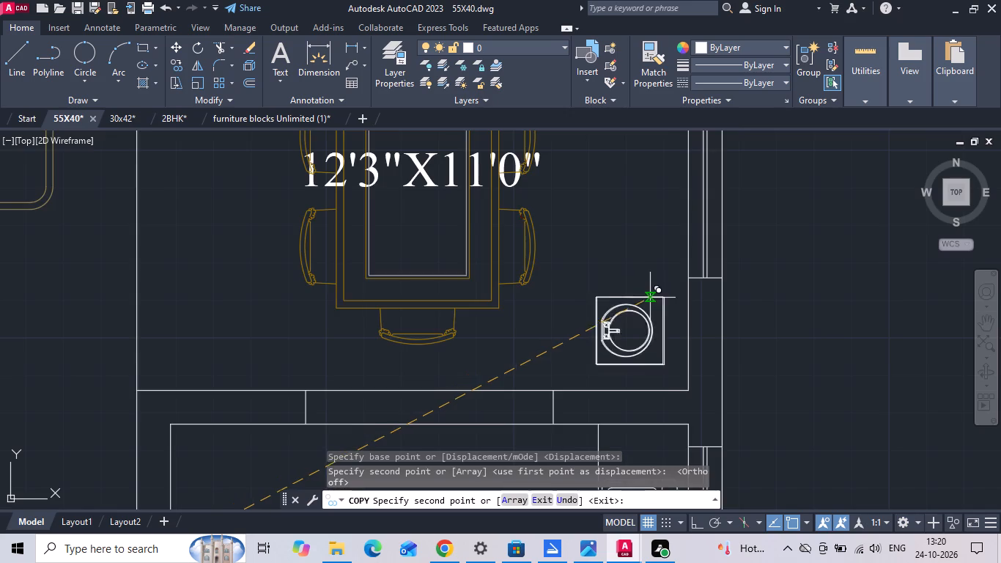
scroll(665, 293, "down", 2)
key("Escape")
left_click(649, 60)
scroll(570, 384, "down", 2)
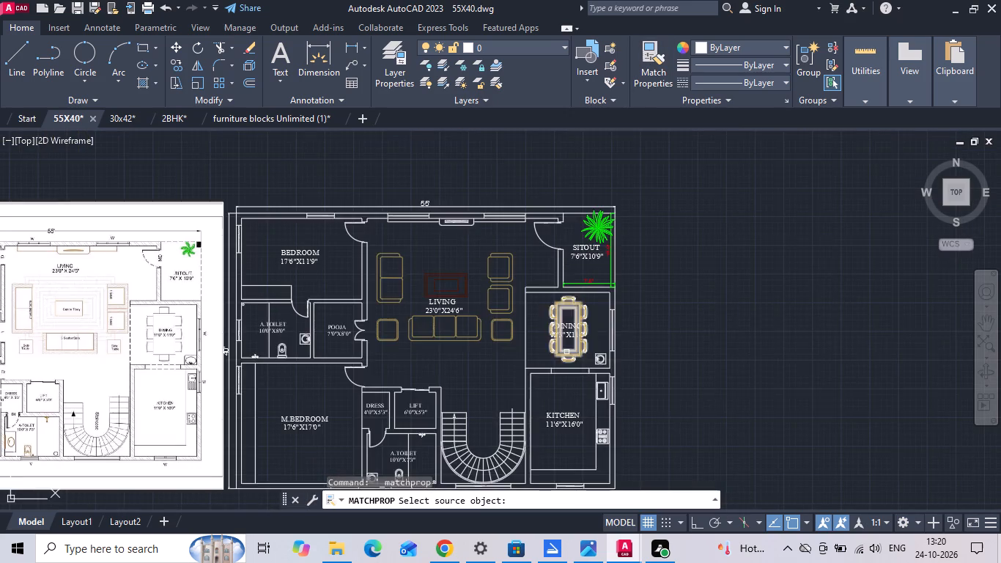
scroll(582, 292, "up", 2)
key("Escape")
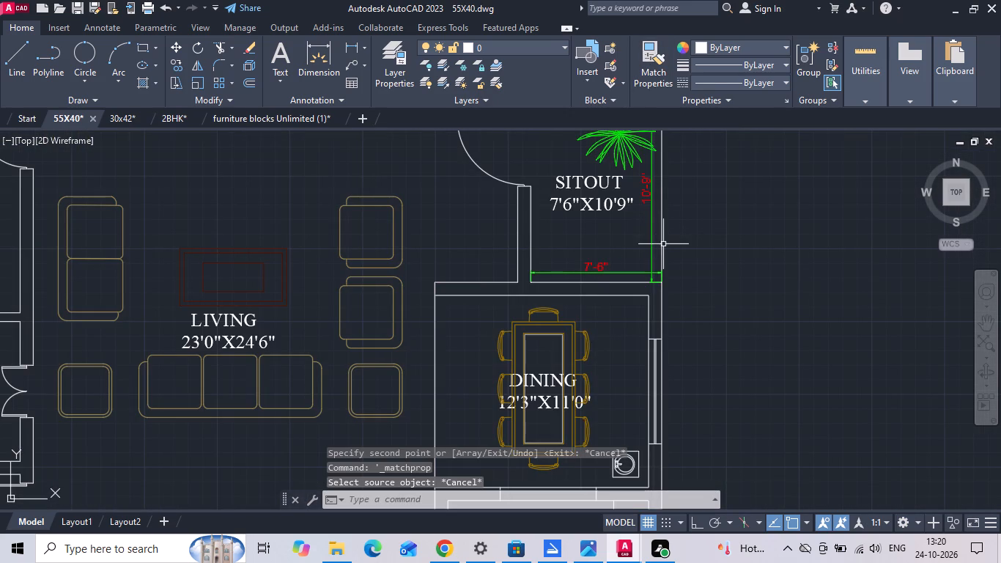
Set the linetype scale of the SITOUT's east boundary line to 0.5.
left_click(664, 246)
right_click(662, 244)
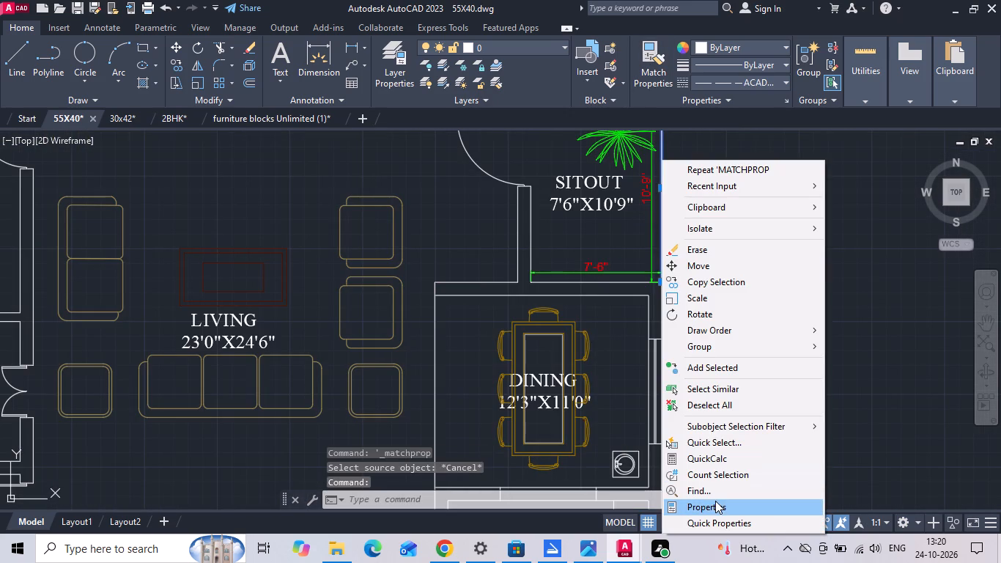
left_click(713, 504)
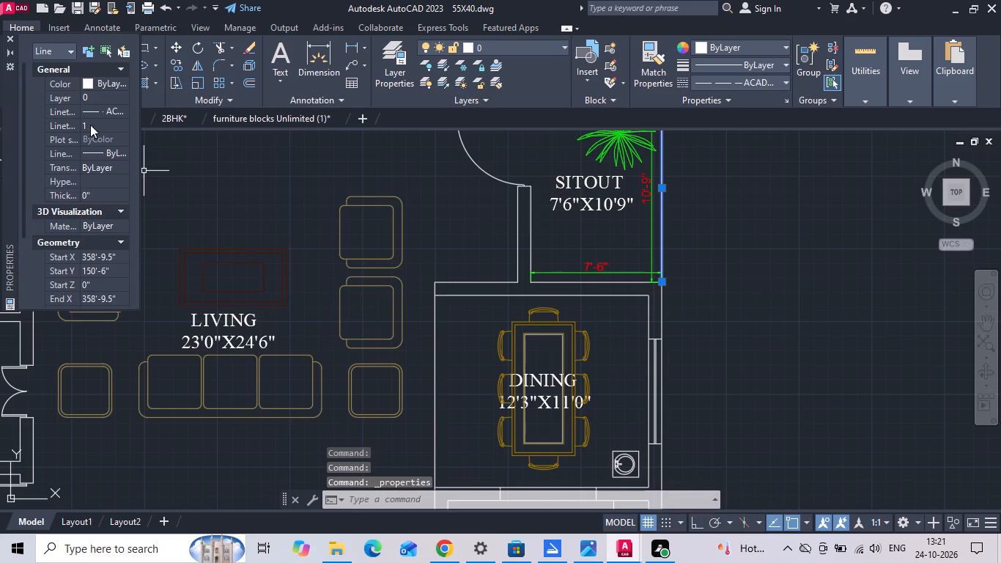
left_click(100, 129)
type(".5")
key("Return")
key("Escape")
Match the SITOUT boundary line's properties onto the opening lines at DINING's west side, between DINING and KITCHEN, and at DRESS's west side.
left_click(651, 72)
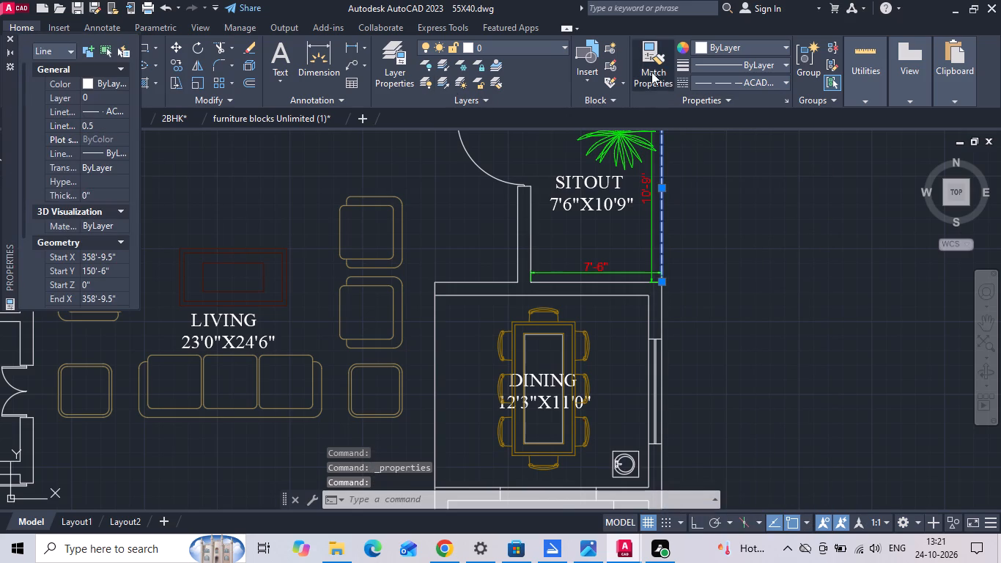
left_click(662, 221)
scroll(739, 163, "down", 1)
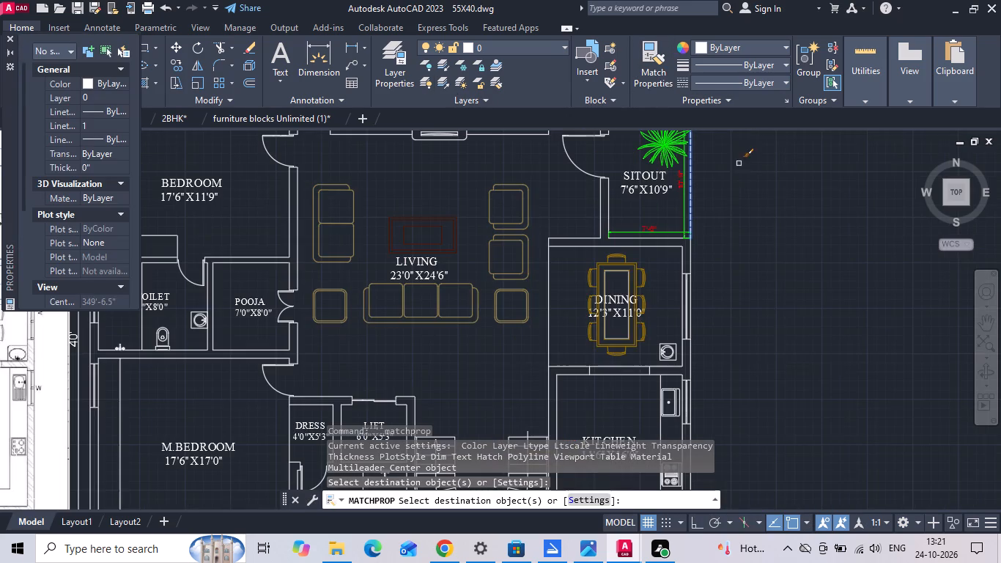
left_click(570, 325)
left_click(522, 340)
left_click_drag(614, 360, 608, 377)
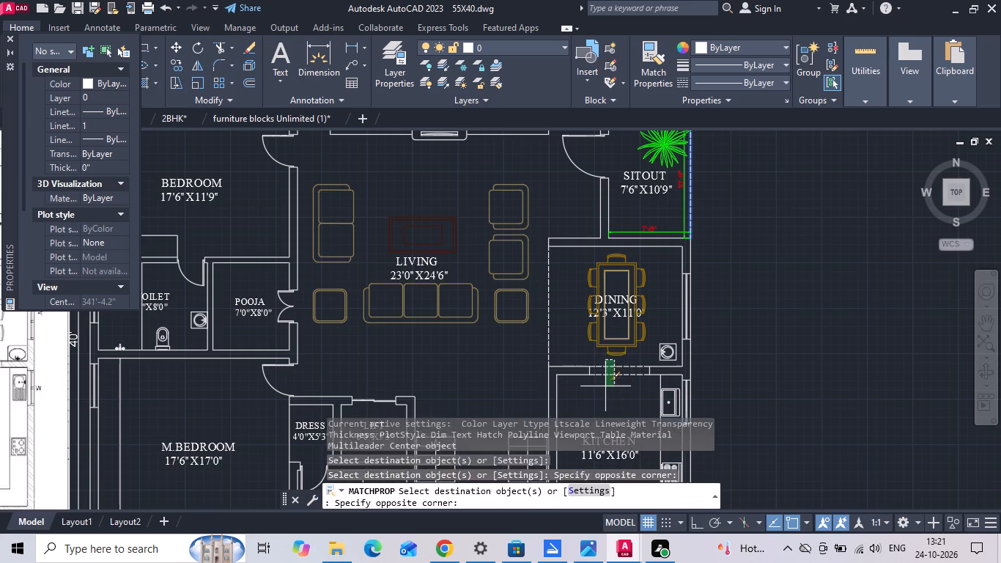
left_click(605, 386)
middle_click_drag(775, 308, 827, 237)
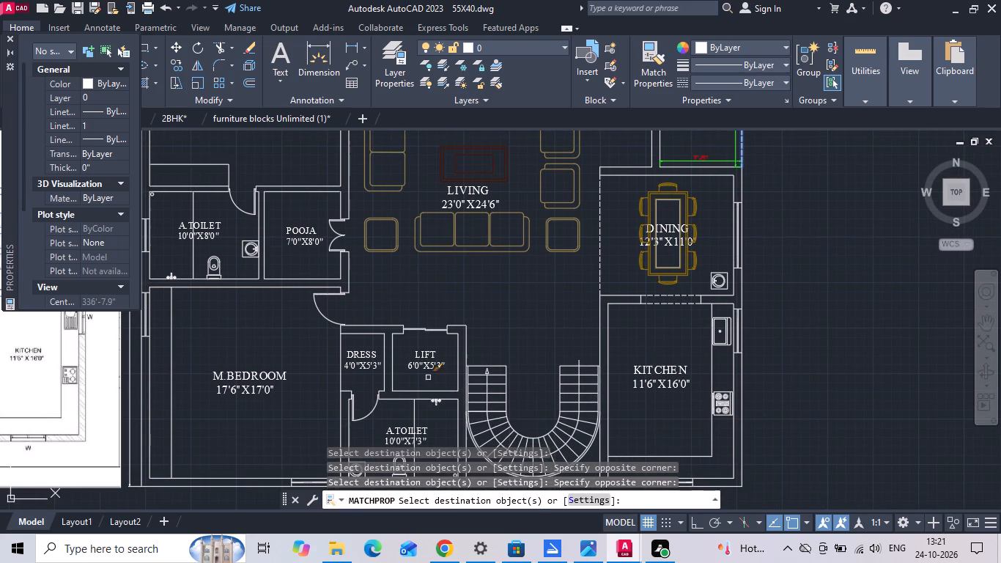
left_click(355, 343)
left_click(318, 343)
key("Escape")
Save the 55X40 drawing.
key("ctrl+s")
key("ctrl+s")
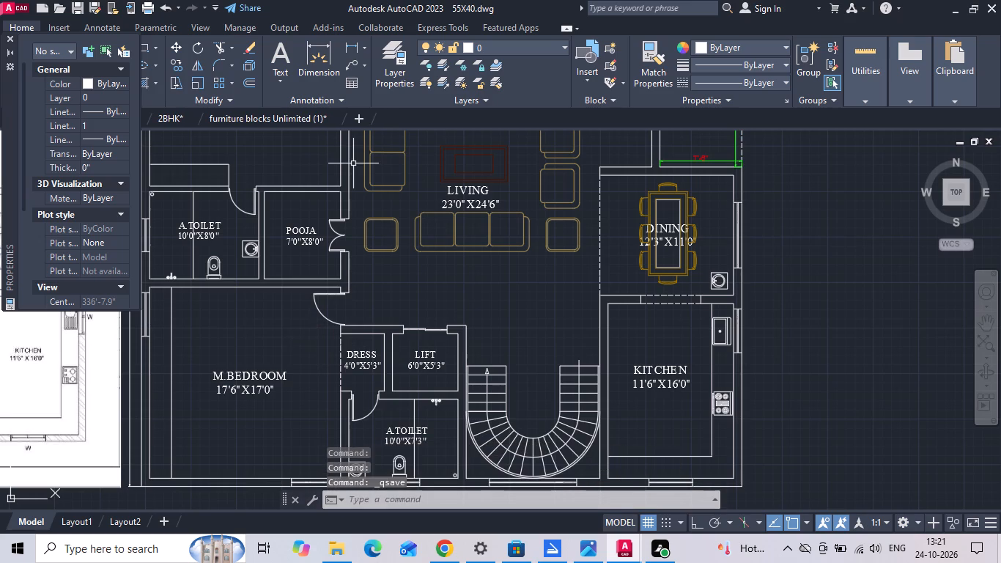
Rotate the DINING room washbasin by 90° so its tap is on the south side.
scroll(794, 292, "up", 4)
left_click_drag(652, 198, 640, 215)
left_click(627, 242)
right_click(627, 242)
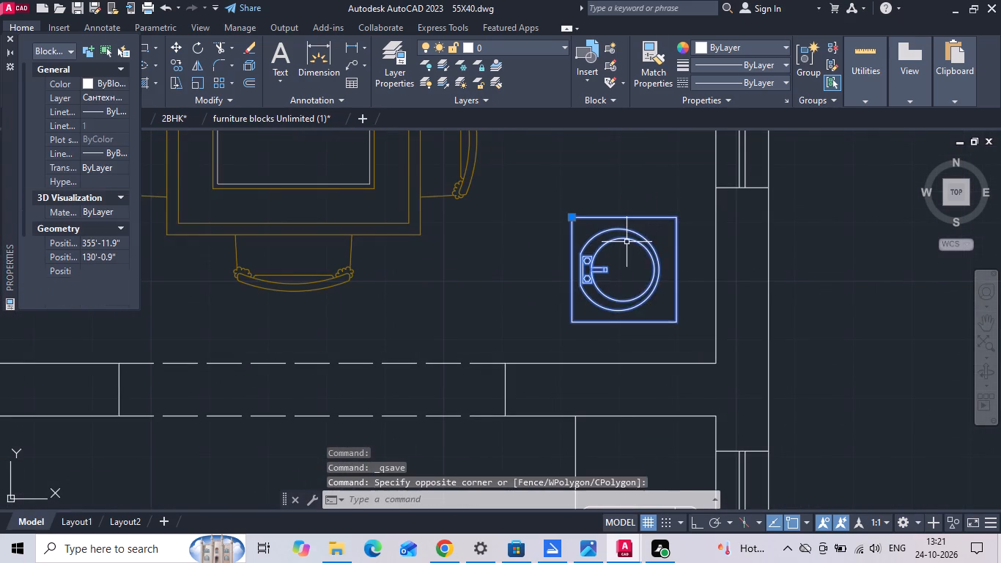
left_click(662, 311)
left_click(627, 277)
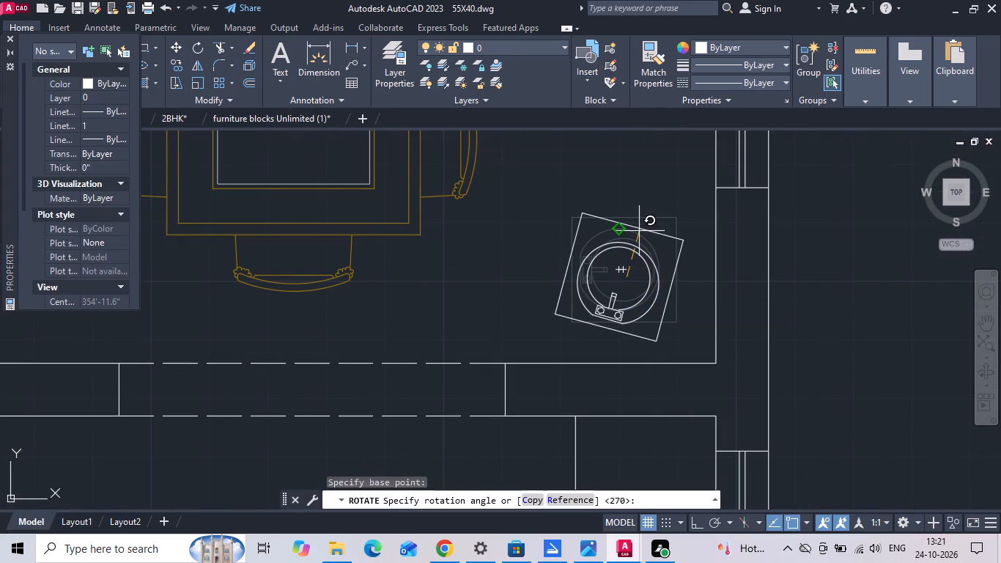
key("F8")
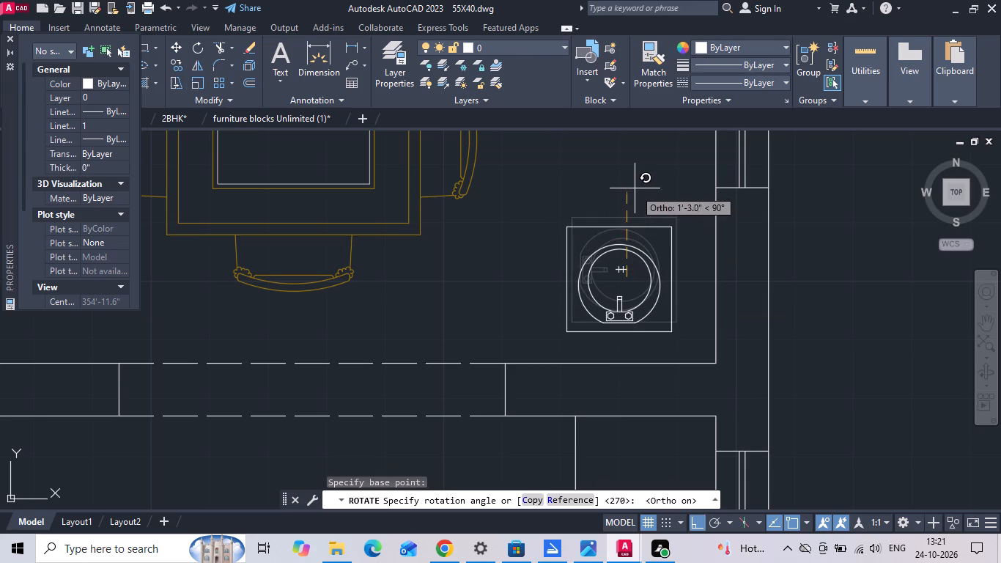
left_click(634, 183)
Move the rotated washbasin by its lower right corner into the DINING room's southeast inner wall corner and close the object properties.
left_click_drag(625, 209, 596, 250)
left_click(583, 271)
right_click(577, 266)
left_click(608, 258)
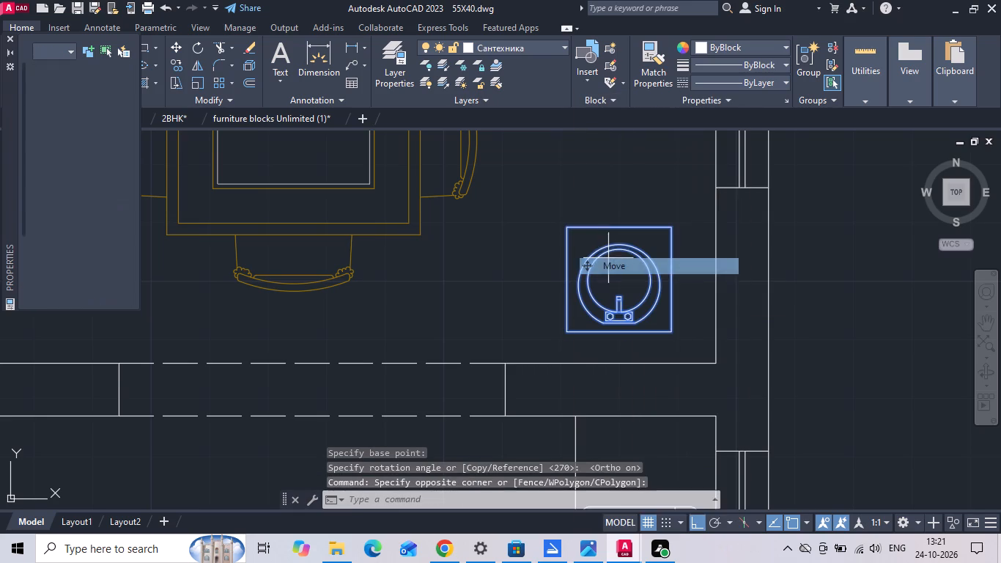
left_click(674, 331)
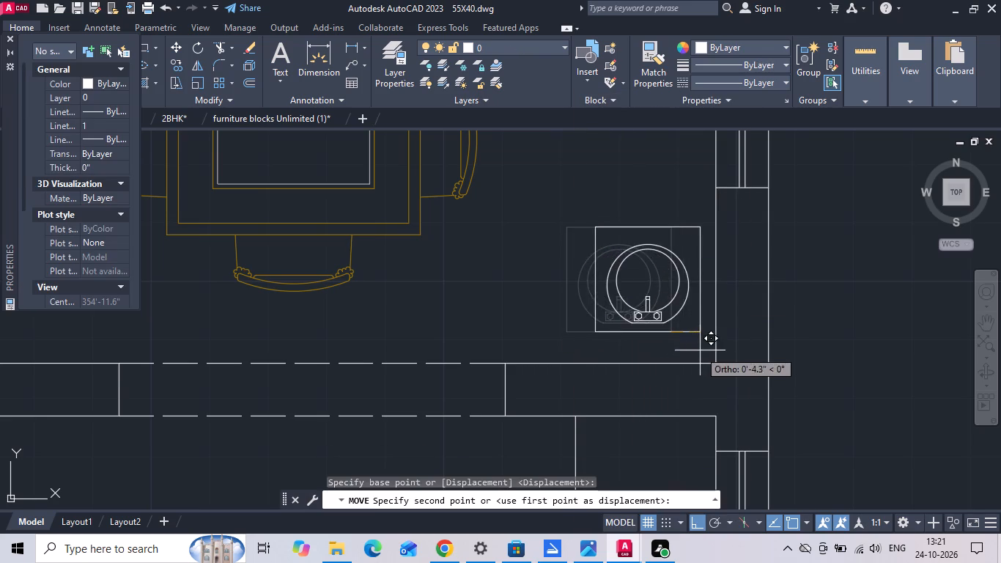
left_click(714, 365)
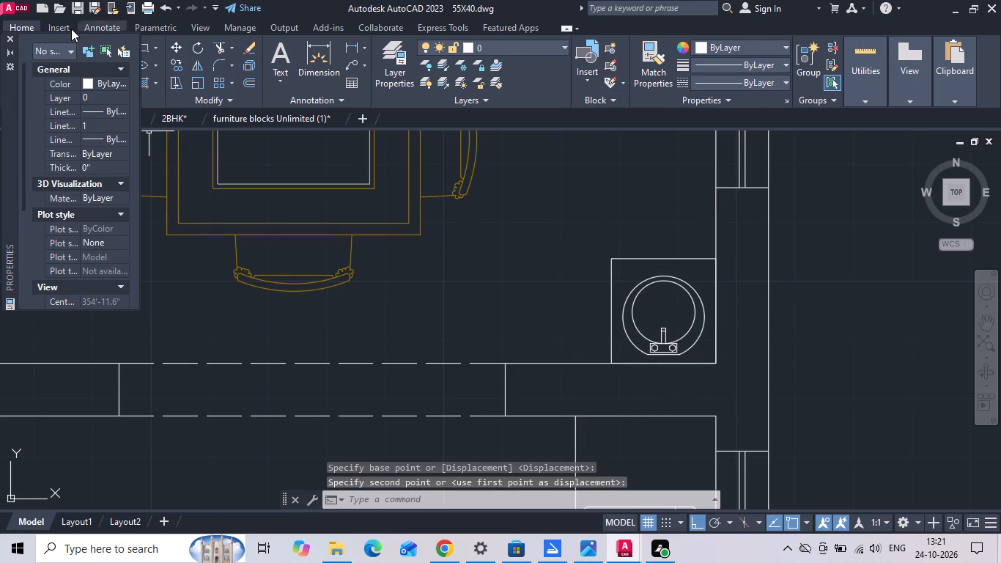
left_click(8, 37)
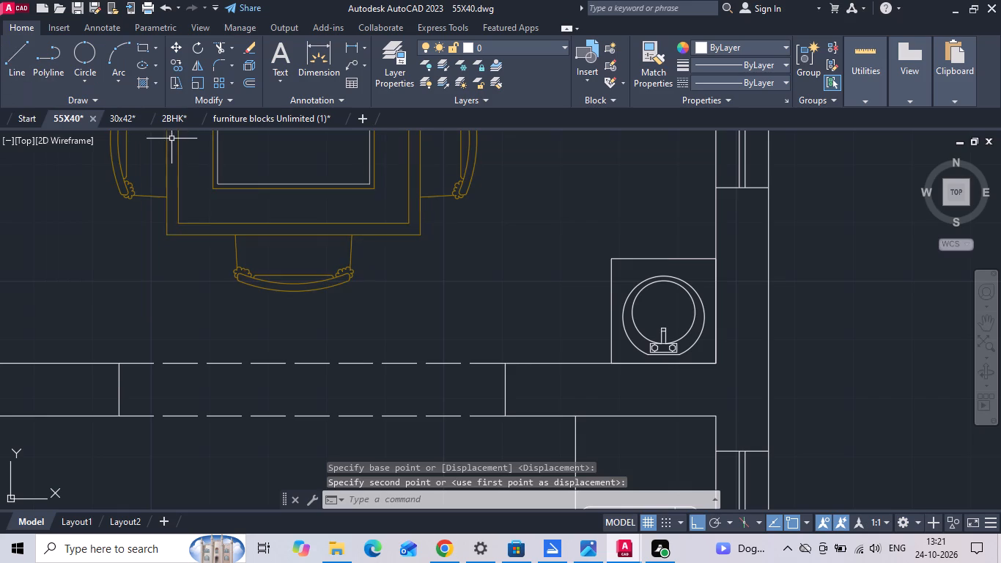
Switch to the 30x42 drawing and examine the furniture layout of its furnished plan.
left_click(119, 117)
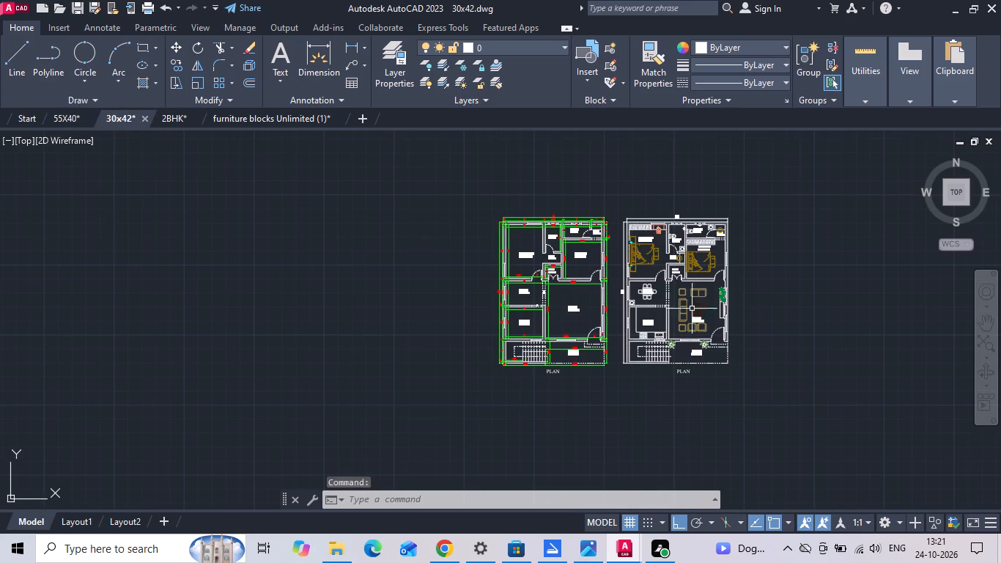
scroll(685, 273, "up", 3)
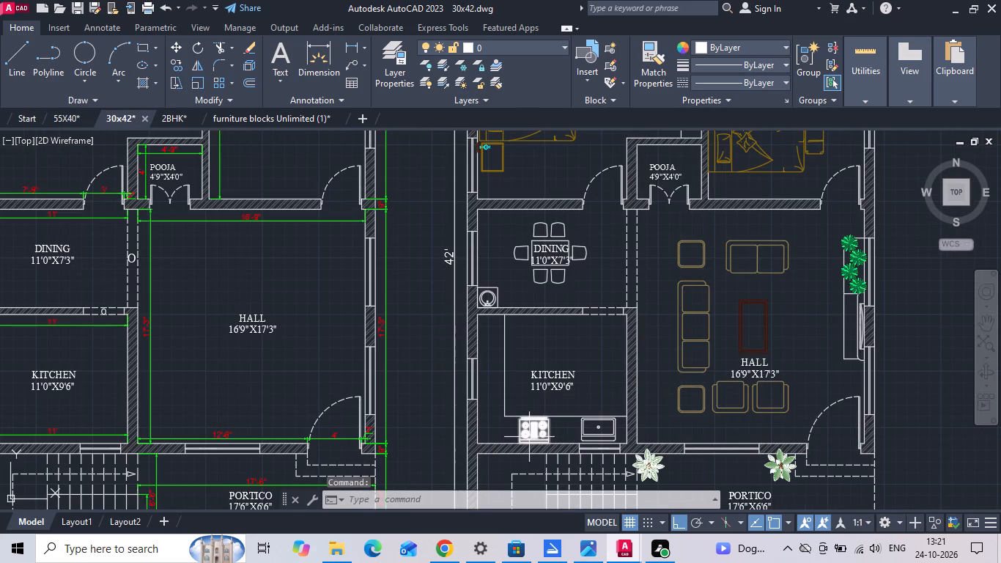
key("Escape")
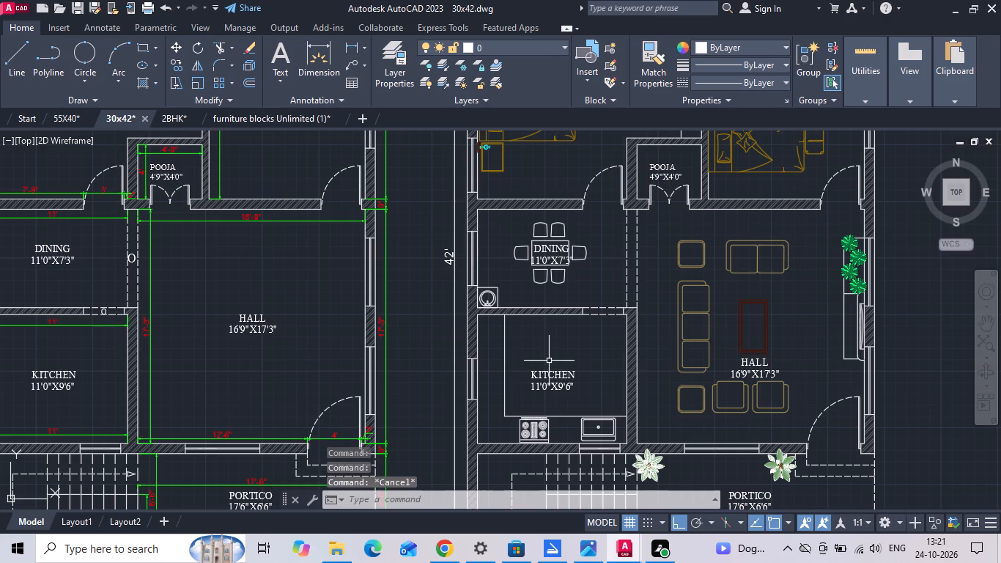
scroll(495, 361, "down", 2)
scroll(504, 273, "up", 1)
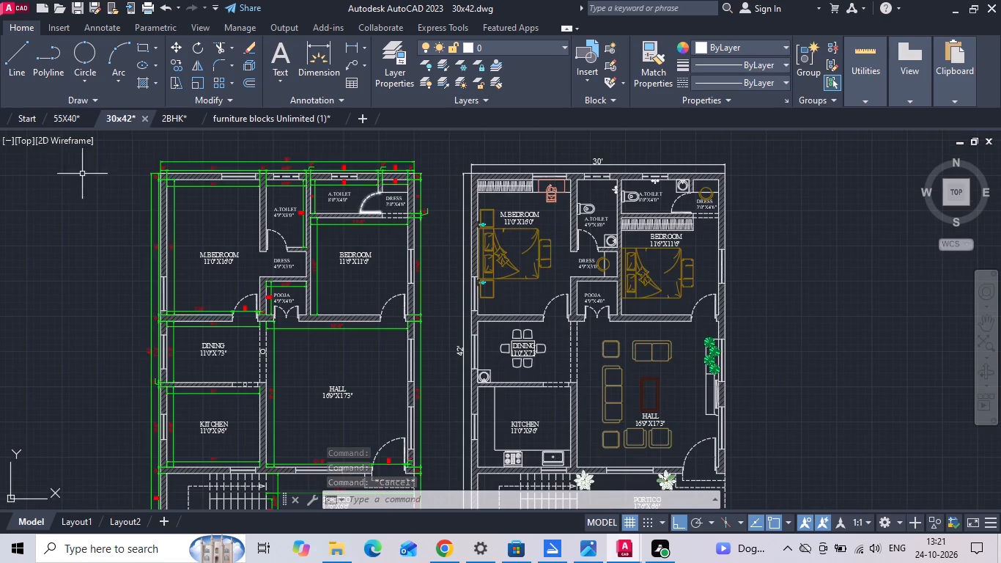
Browse the bed blocks in the furniture blocks Unlimited (1) drawing and select the double bed with two side tables and foot bench.
left_click(251, 118)
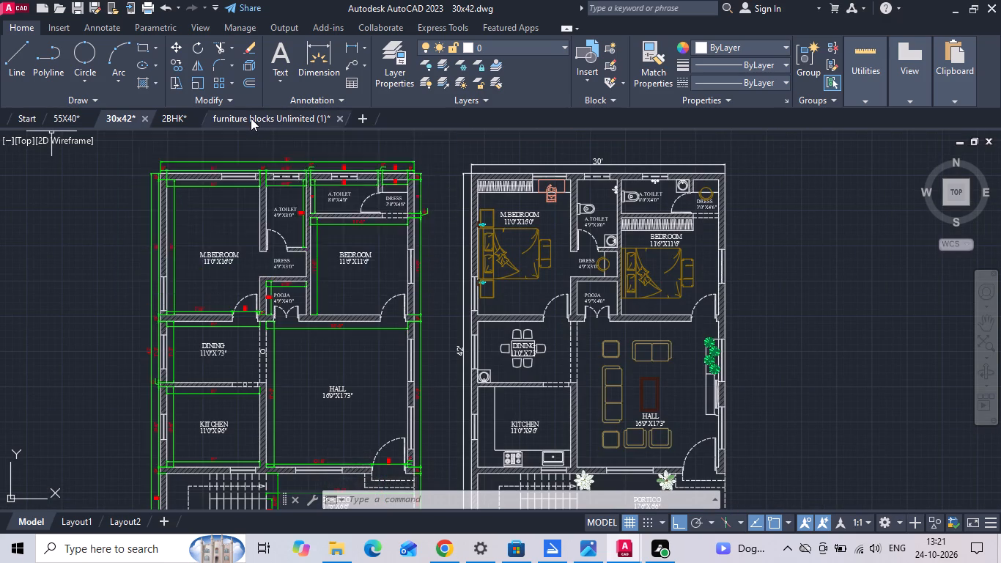
scroll(547, 274, "down", 3)
scroll(460, 224, "down", 5)
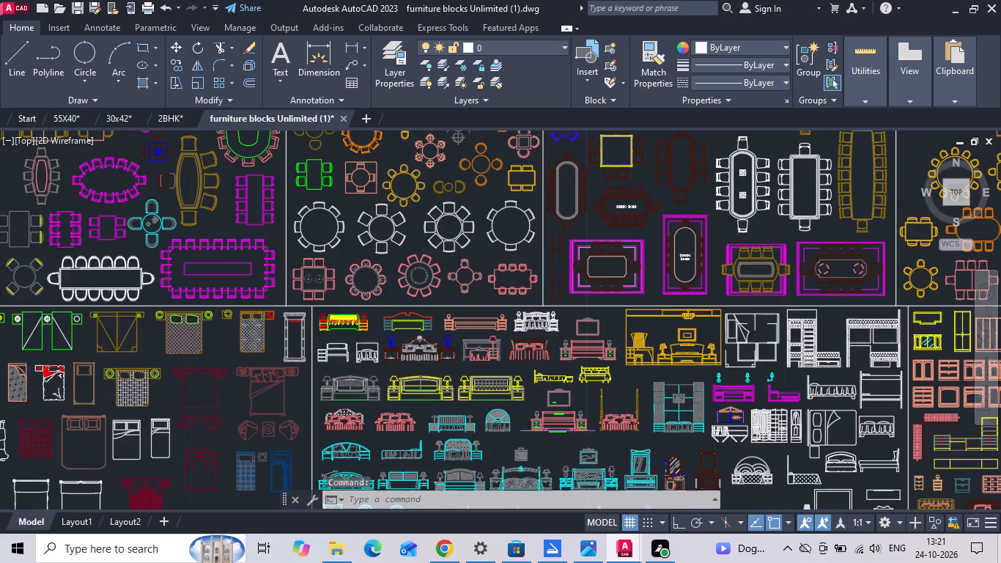
middle_click_drag(315, 353, 388, 267)
scroll(308, 301, "up", 1)
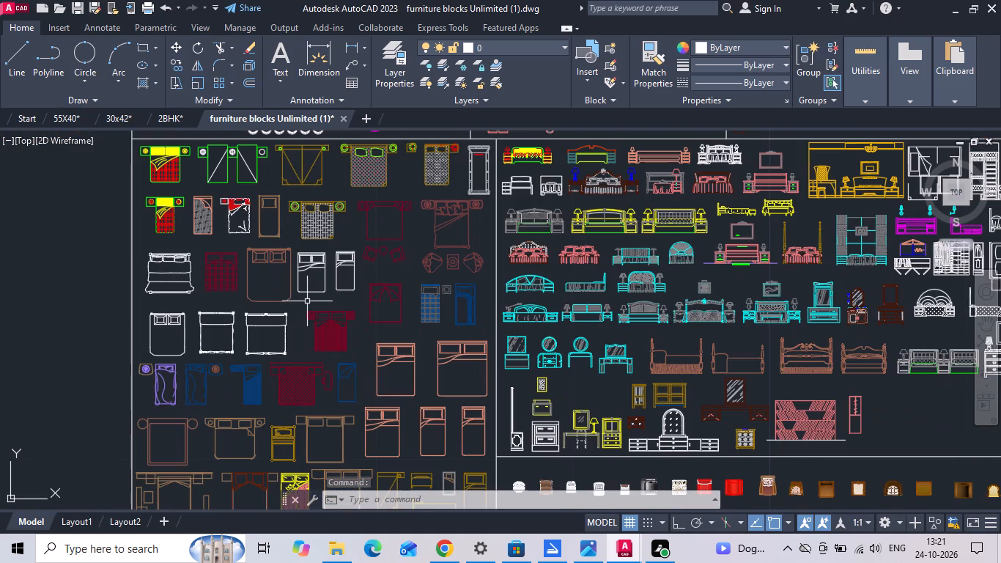
middle_click_drag(295, 293, 374, 290)
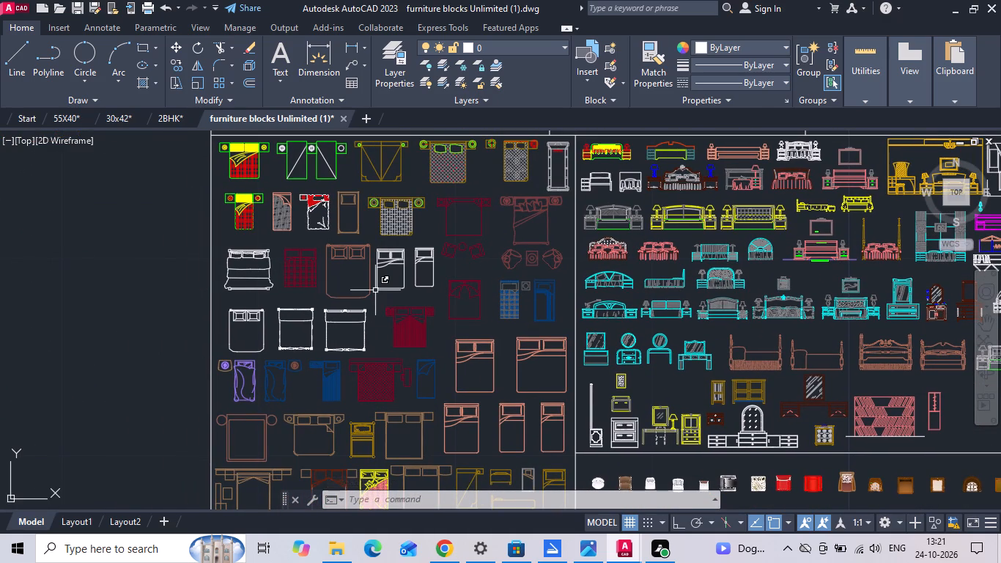
middle_click_drag(366, 395, 377, 268)
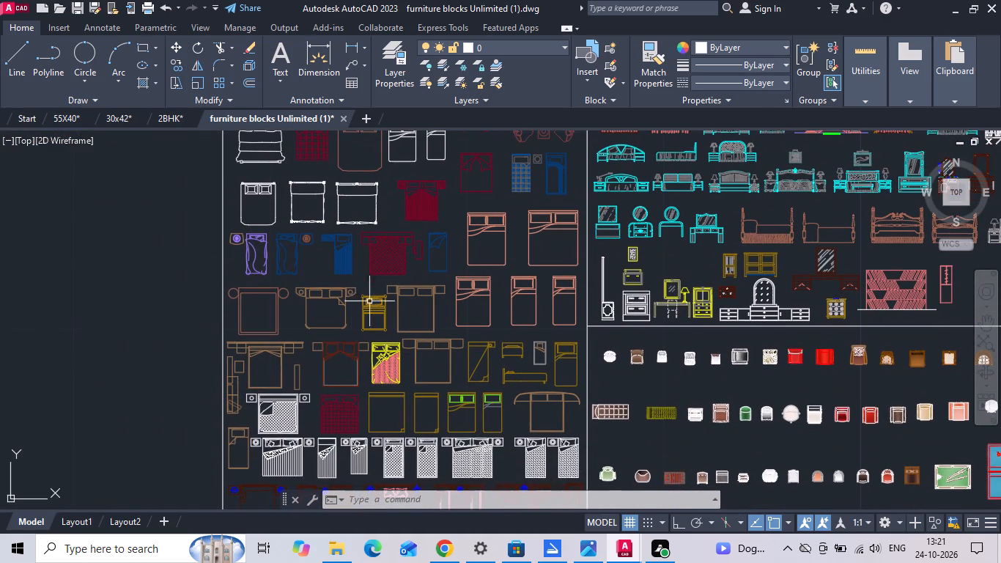
middle_click_drag(333, 387, 339, 335)
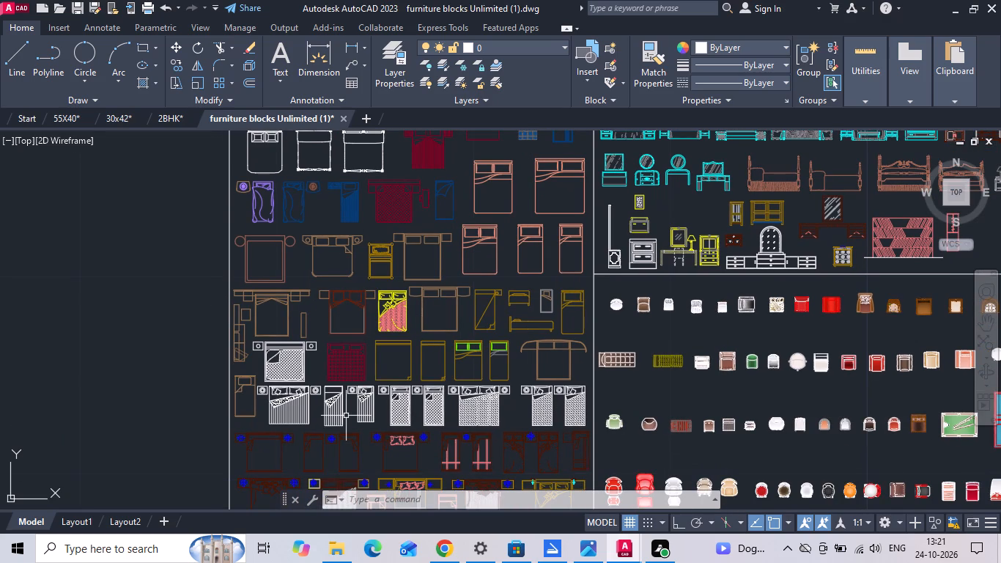
middle_click_drag(350, 400, 353, 271)
scroll(279, 411, "up", 1)
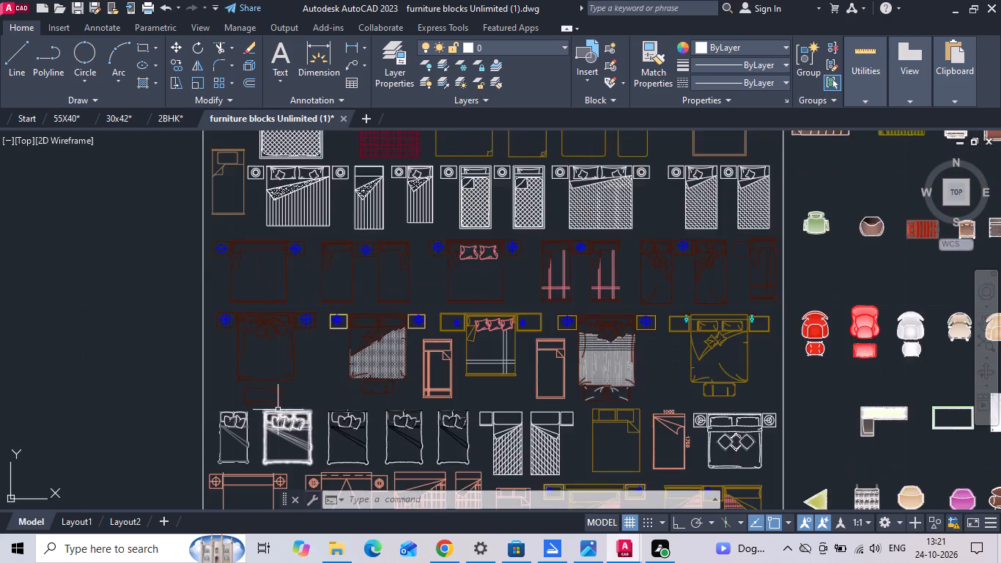
scroll(278, 410, "up", 1)
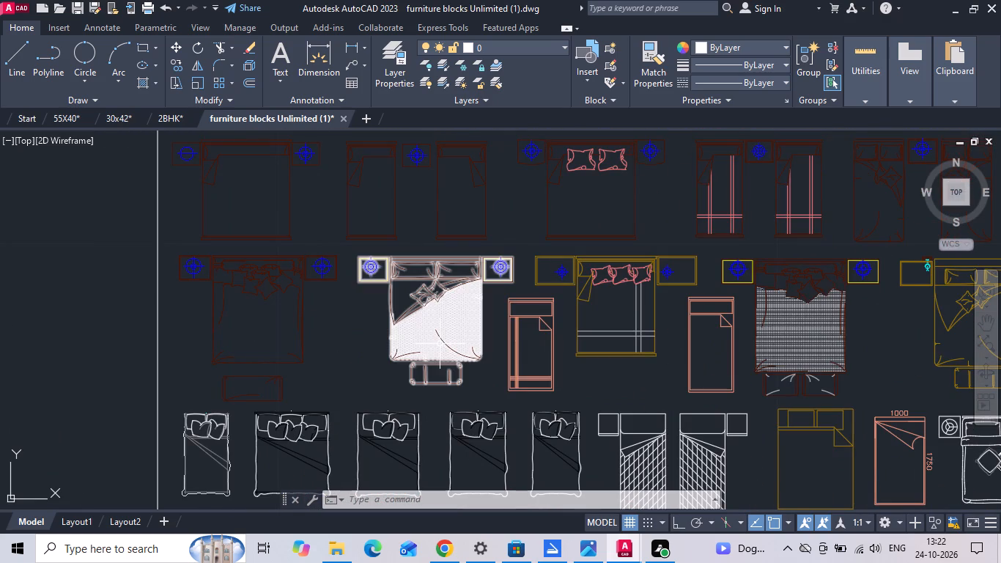
scroll(287, 347, "down", 1)
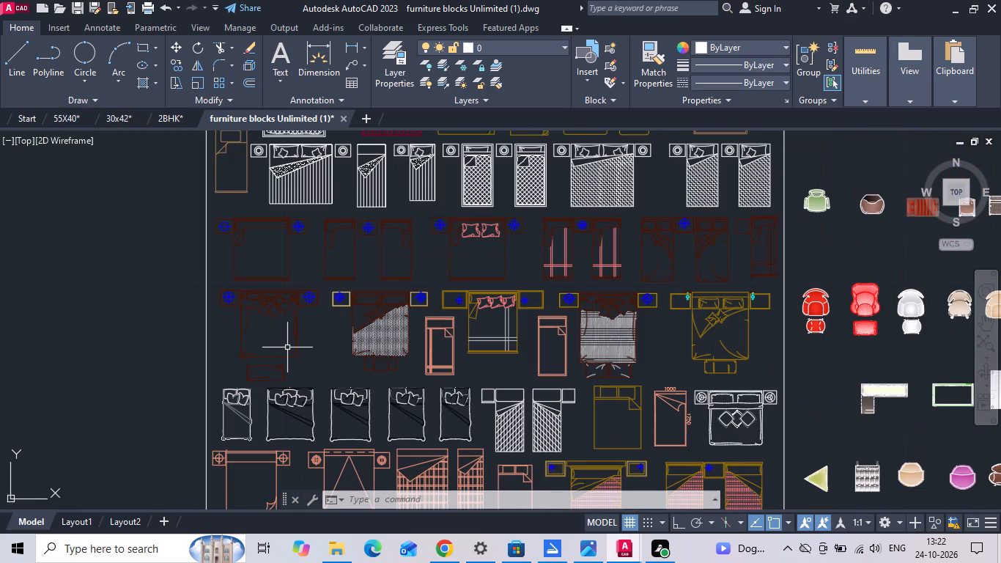
middle_click_drag(360, 399, 364, 354)
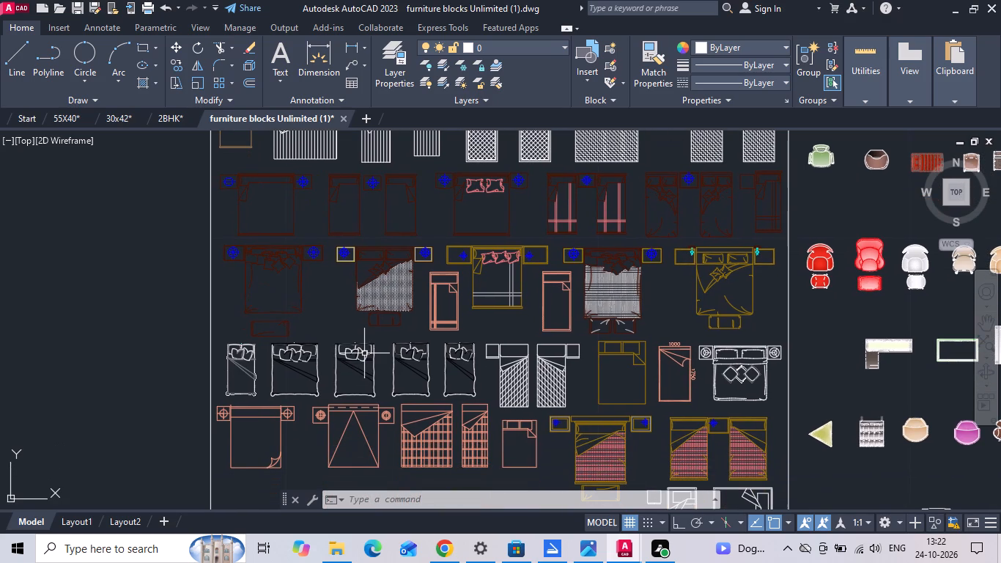
scroll(376, 339, "down", 1)
scroll(525, 449, "up", 2)
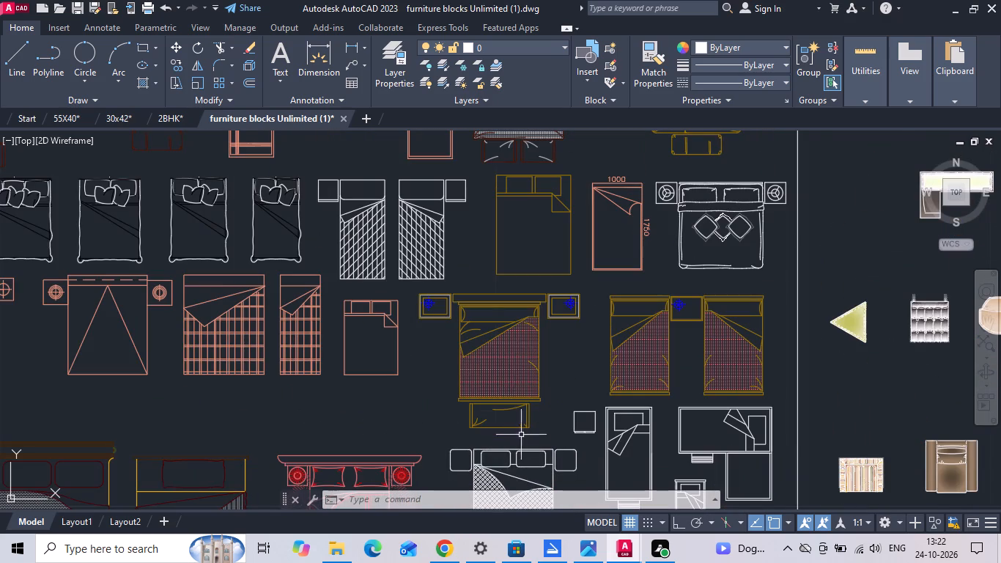
left_click(501, 401)
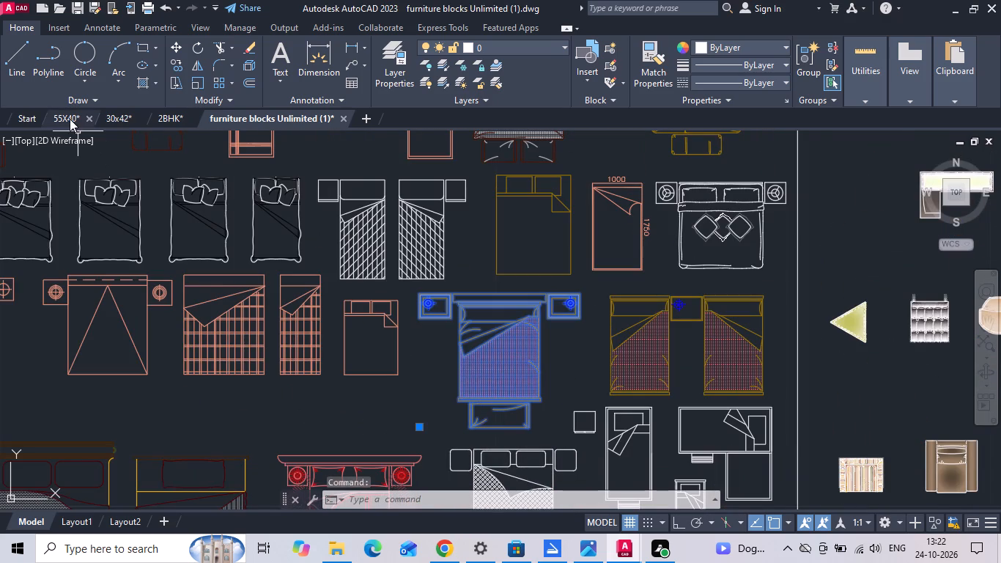
Switch to the 55X40 drawing and examine its floor plan beside the reference image.
left_click(70, 119)
scroll(425, 310, "down", 6)
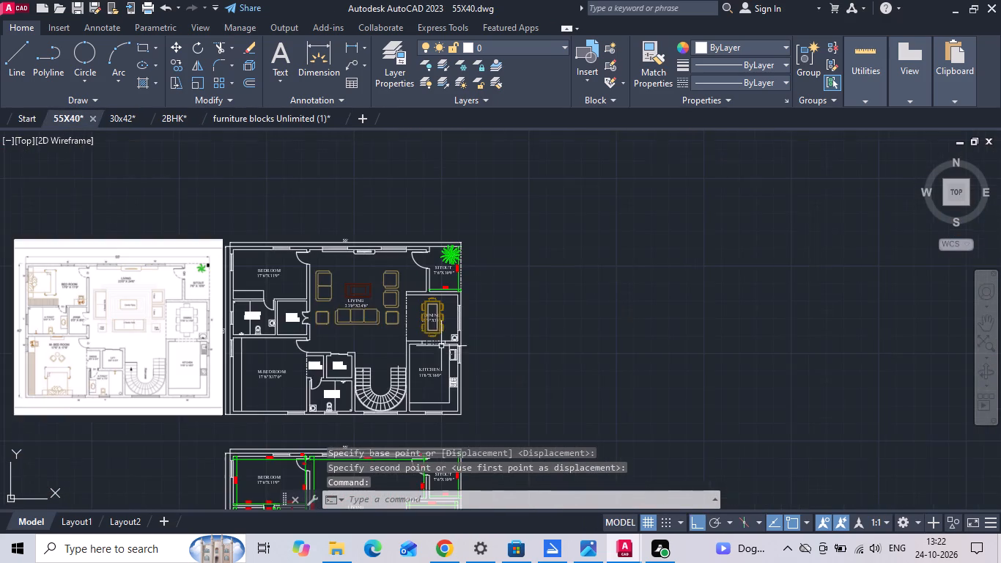
middle_click_drag(270, 309, 429, 263)
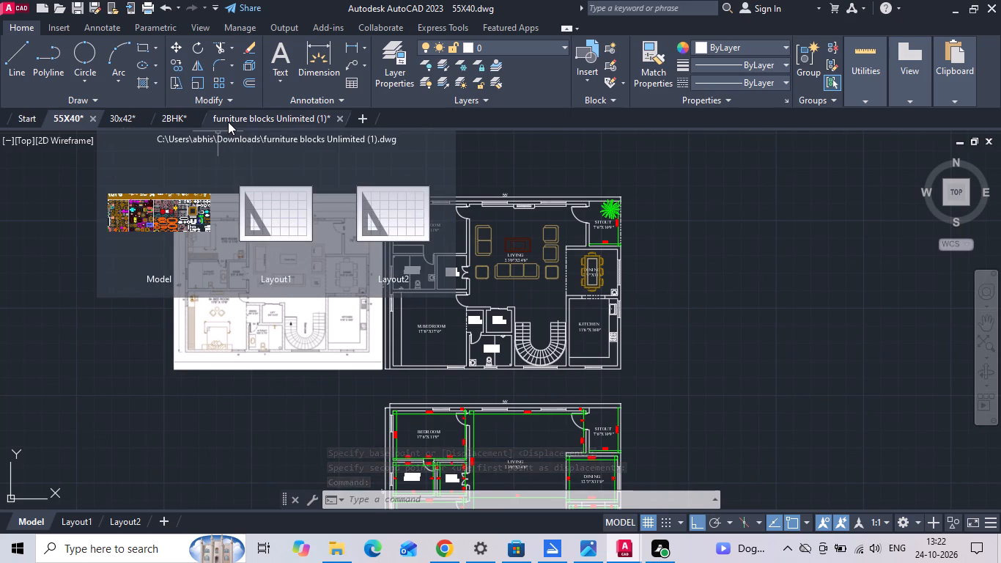
Return to the furniture blocks Unlimited (1) drawing and examine the remaining rows of bed blocks.
left_click(228, 122)
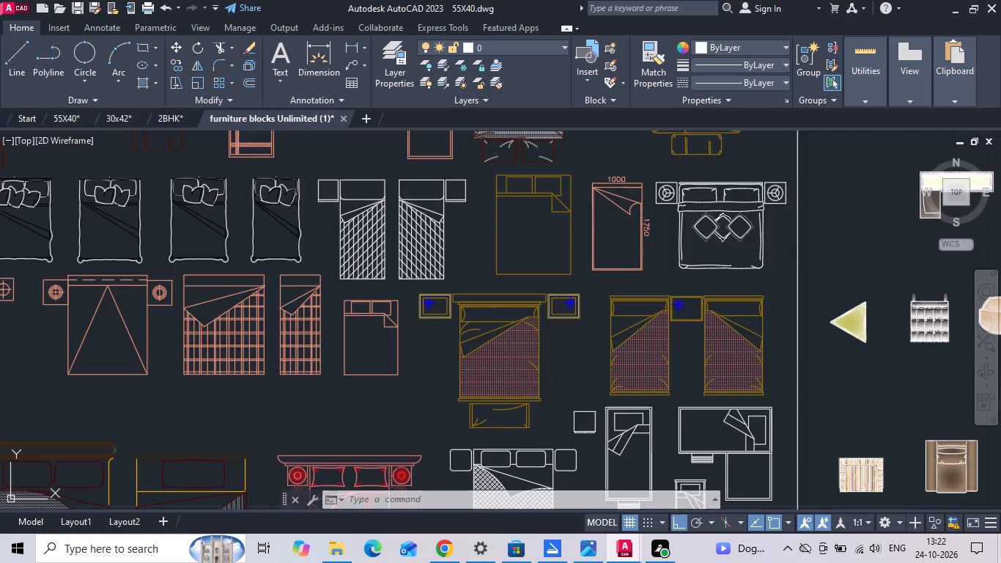
scroll(412, 282, "down", 1)
middle_click_drag(426, 342, 491, 246)
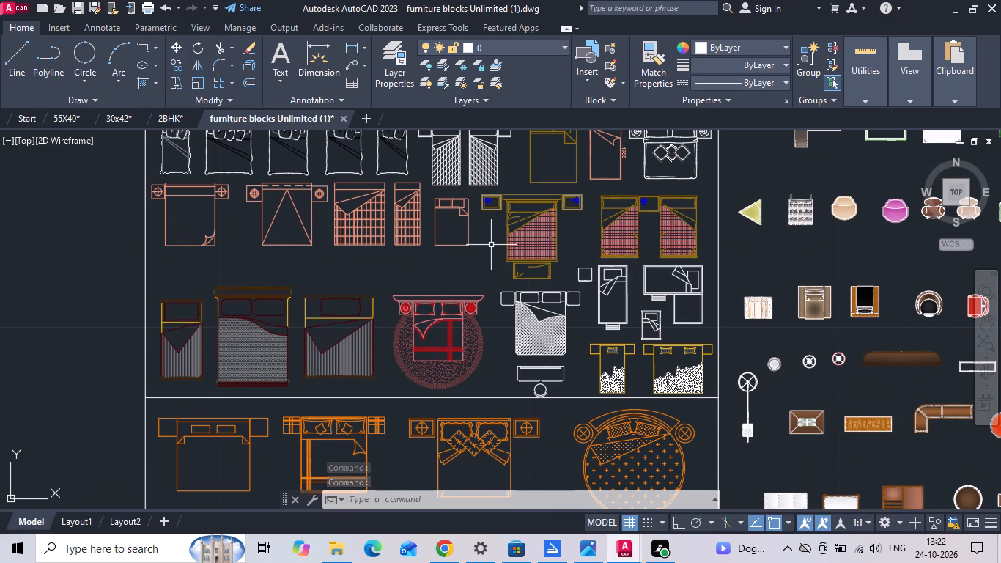
middle_click_drag(492, 359, 564, 196)
scroll(451, 219, "down", 1)
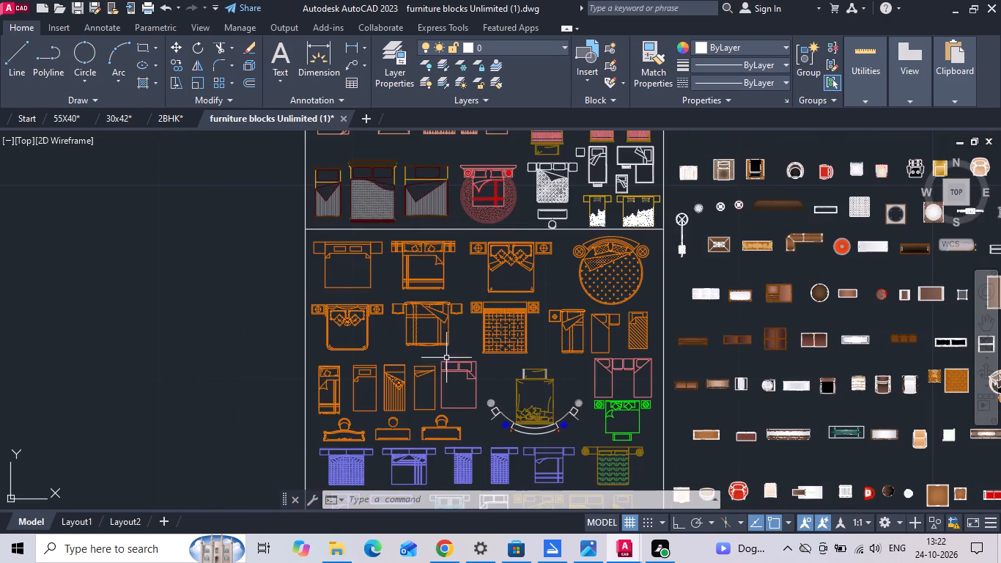
middle_click_drag(449, 366, 448, 315)
middle_click_drag(448, 405, 461, 254)
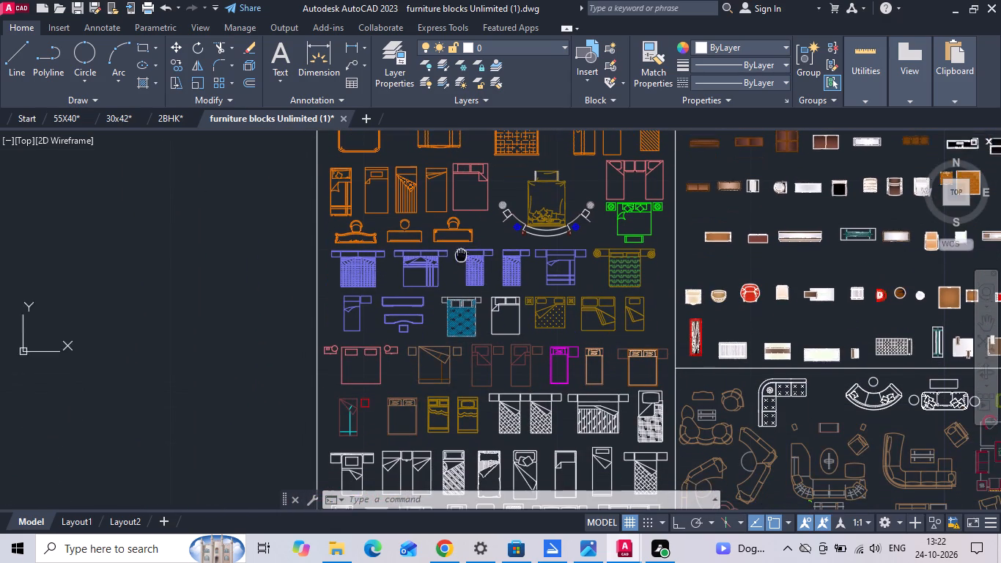
middle_click_drag(445, 386, 432, 257)
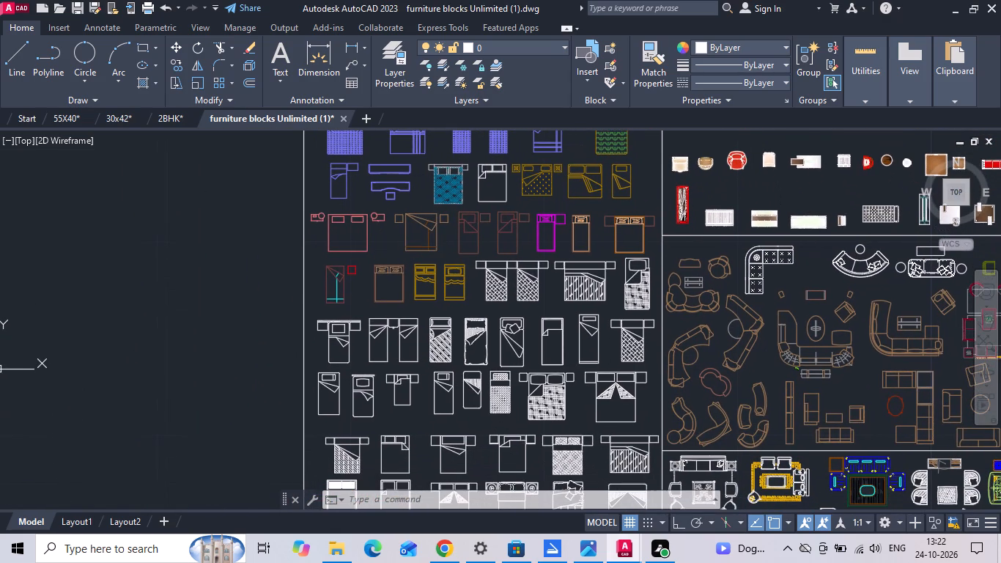
middle_click_drag(514, 369, 486, 240)
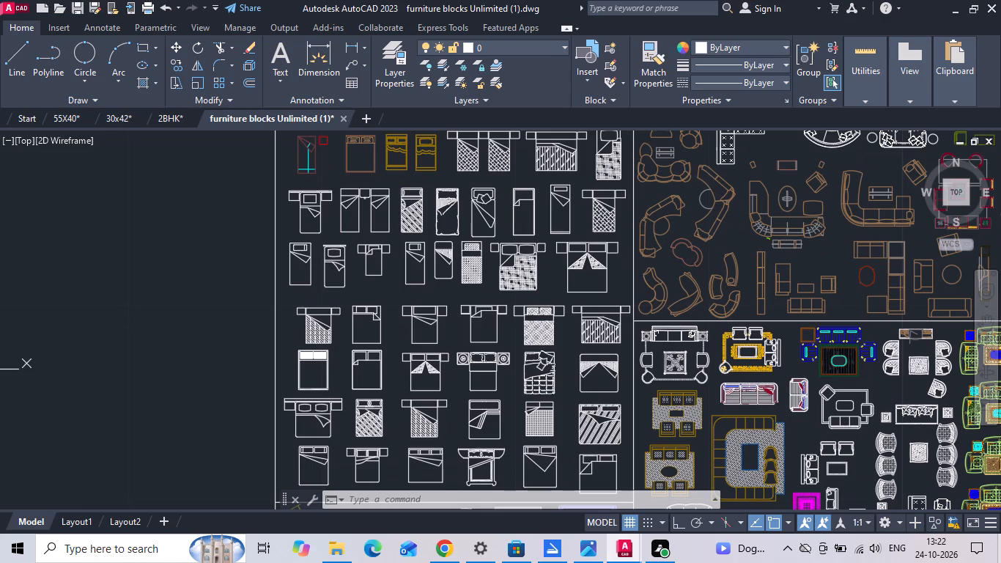
scroll(415, 240, "down", 1)
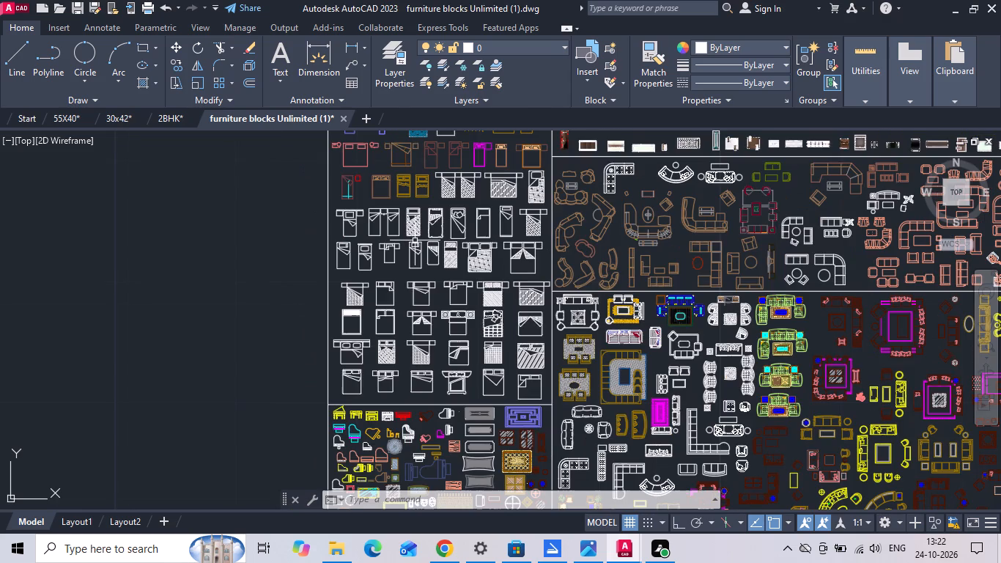
middle_click_drag(452, 367, 446, 271)
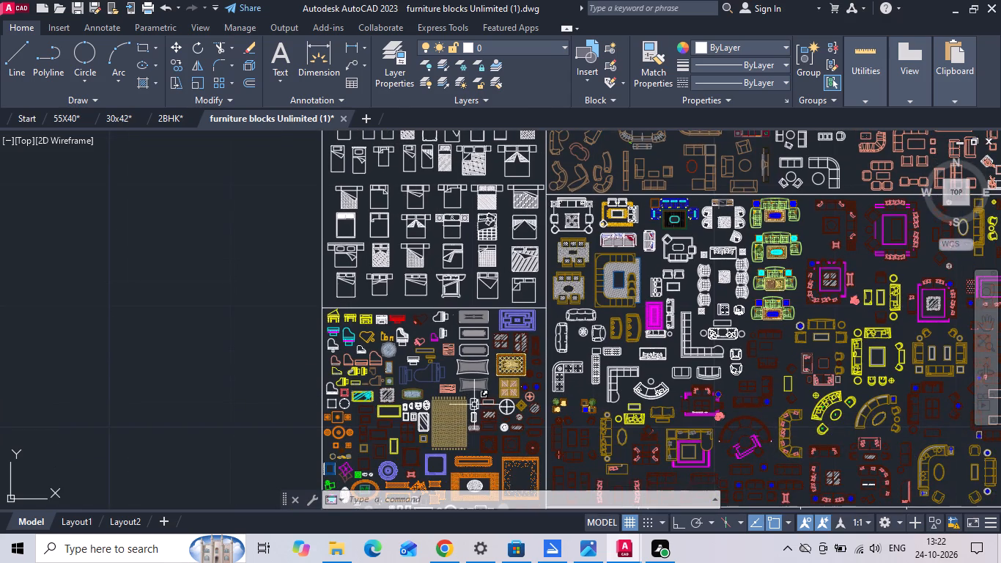
Examine the rug and table blocks below the beds and select the long orange rug with a scalloped border.
scroll(478, 402, "up", 3)
middle_click_drag(424, 262, 437, 422)
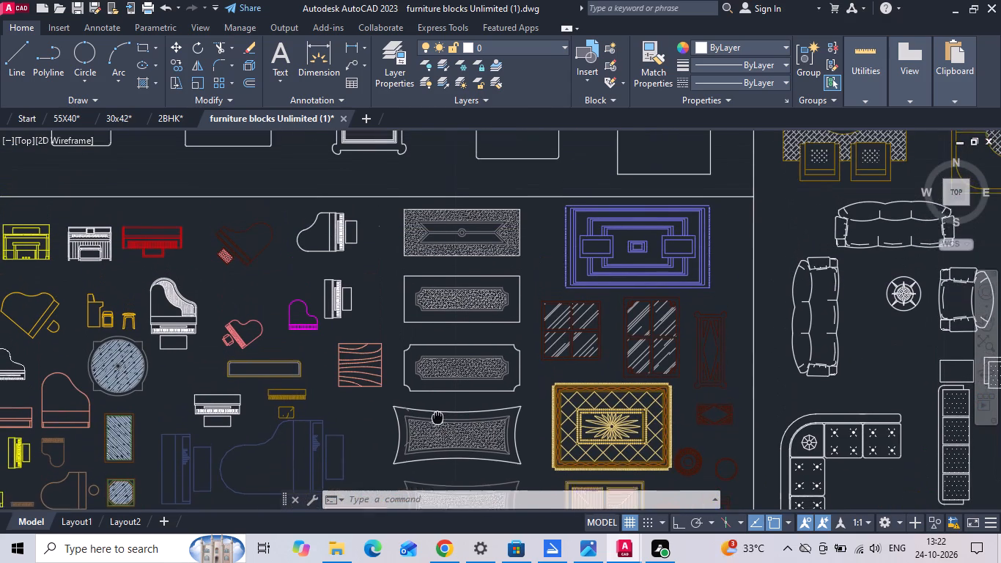
middle_click_drag(437, 422, 437, 426)
scroll(593, 283, "down", 2)
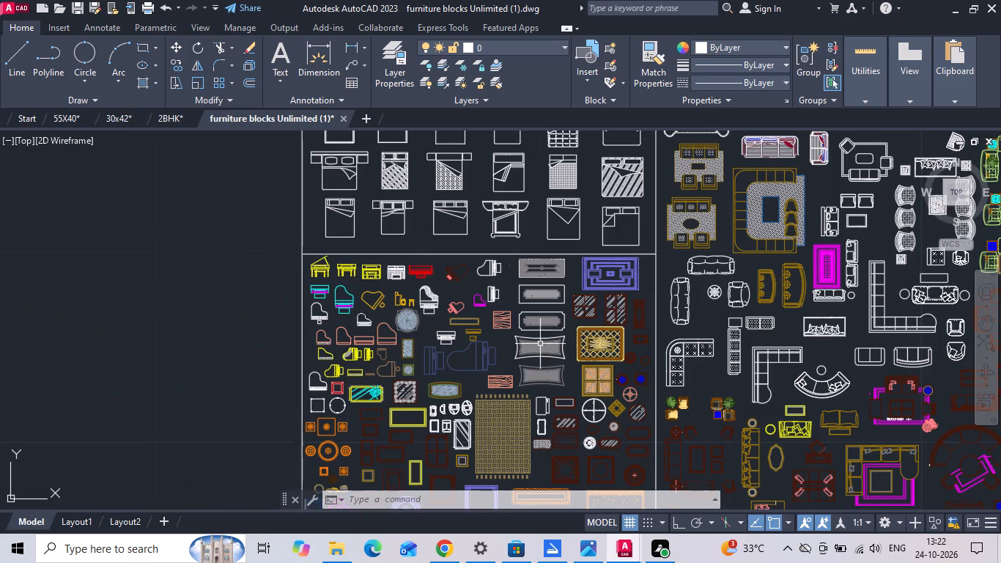
middle_click_drag(447, 367, 452, 267)
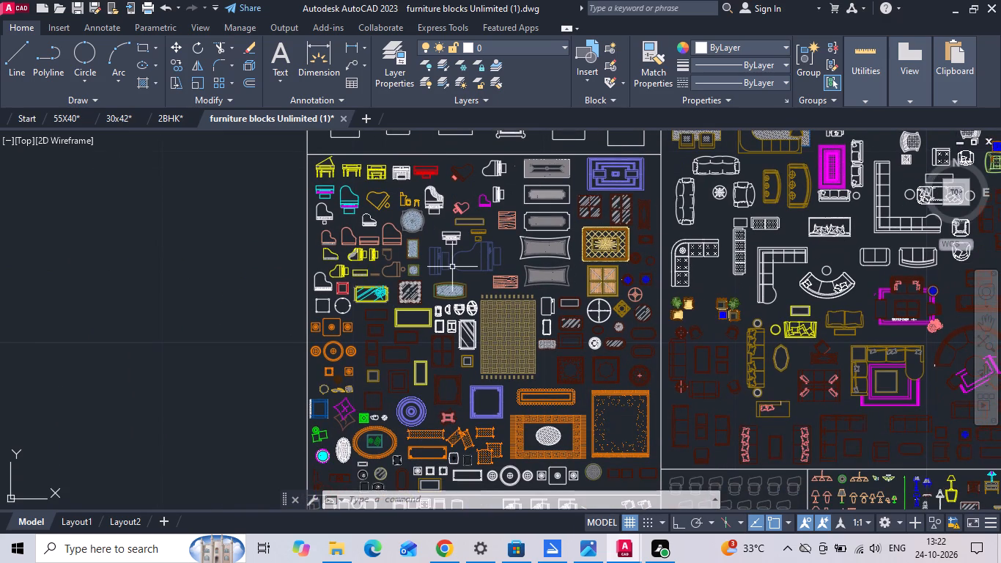
scroll(536, 400, "up", 3)
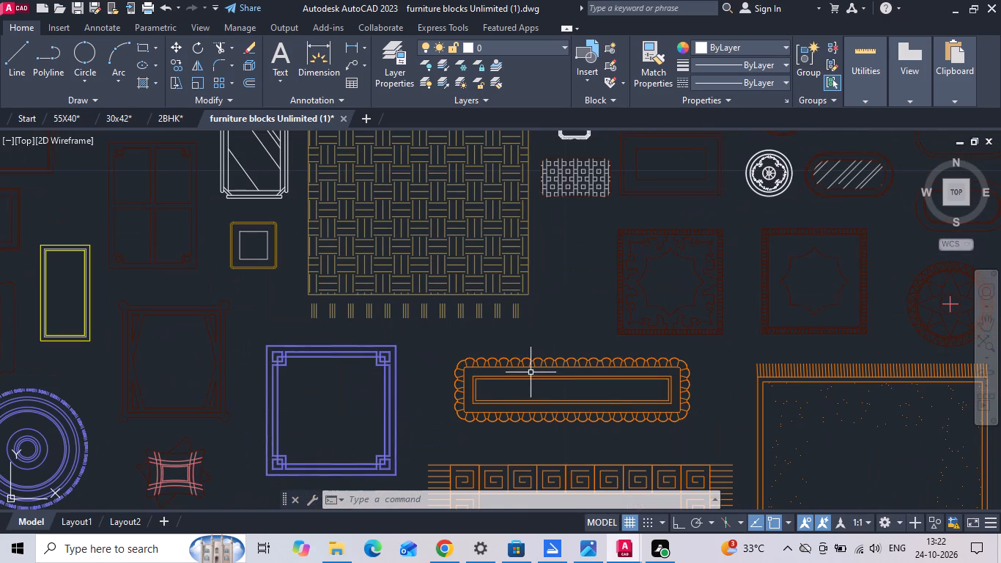
scroll(534, 356, "down", 3)
scroll(470, 415, "up", 2)
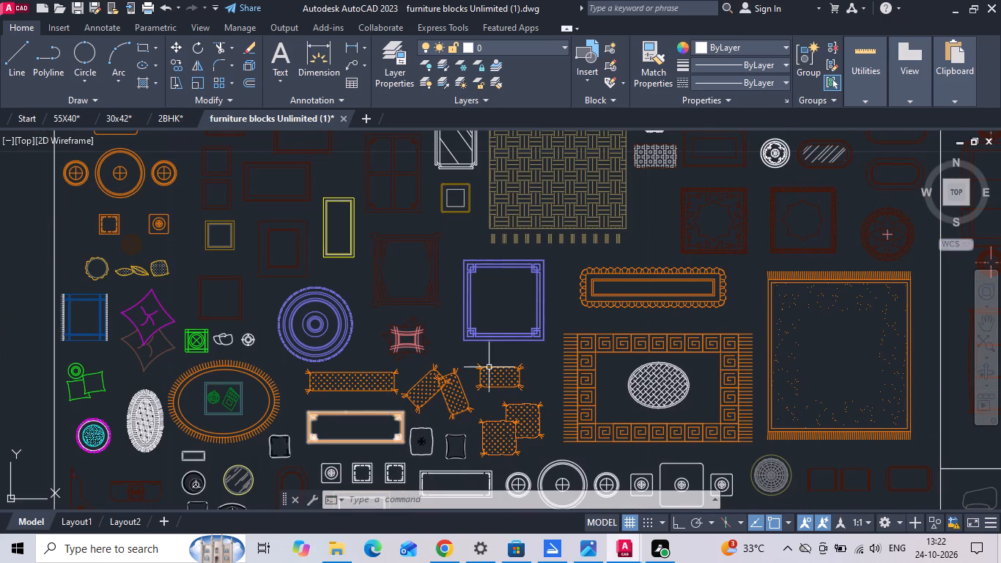
scroll(628, 331, "down", 2)
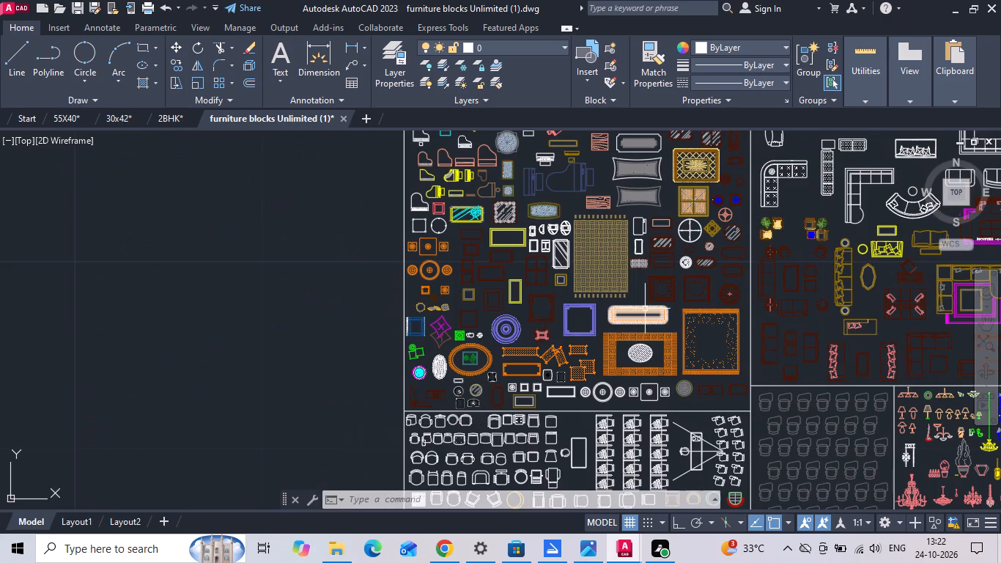
scroll(645, 300, "up", 1)
left_click(624, 312)
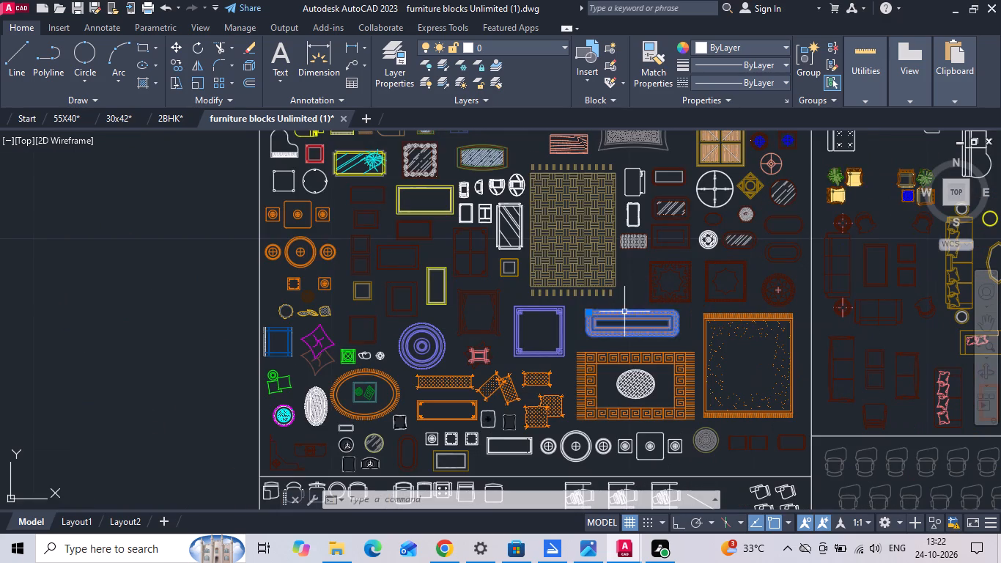
Switch to the 55X40 drawing and examine the BED ROOM furniture in the reference image.
scroll(558, 359, "down", 1)
left_click(59, 117)
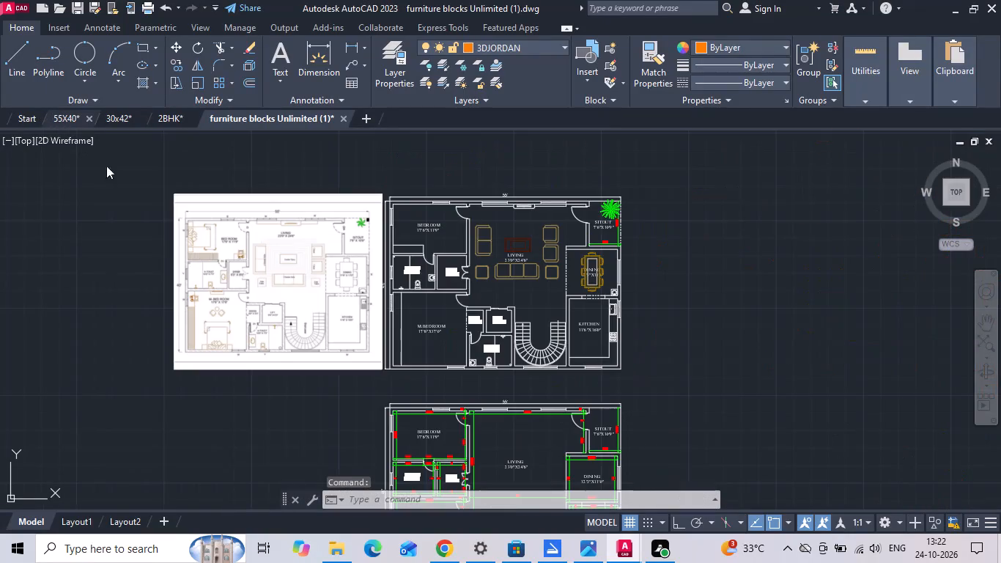
scroll(173, 236, "up", 3)
middle_click_drag(247, 219, 280, 279)
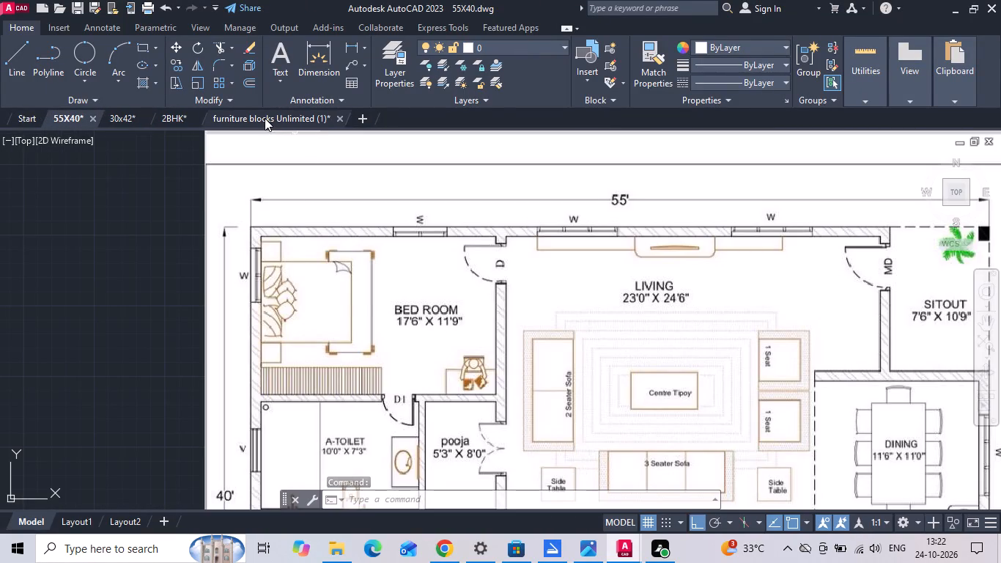
In the furniture blocks Unlimited (1) drawing, select the long orange rug and the orange double bed with crossed cushions and two side tables.
left_click(265, 118)
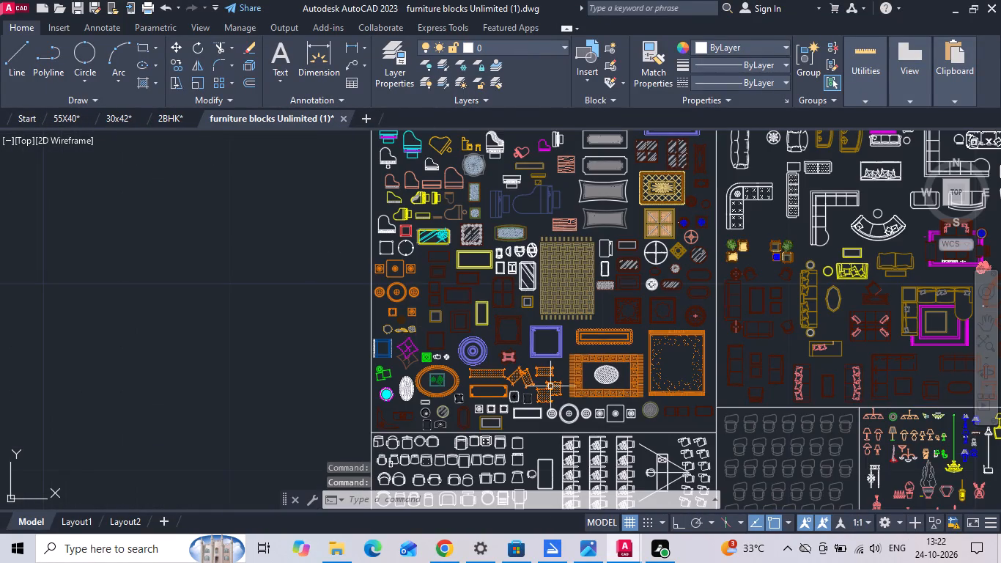
left_click(591, 333)
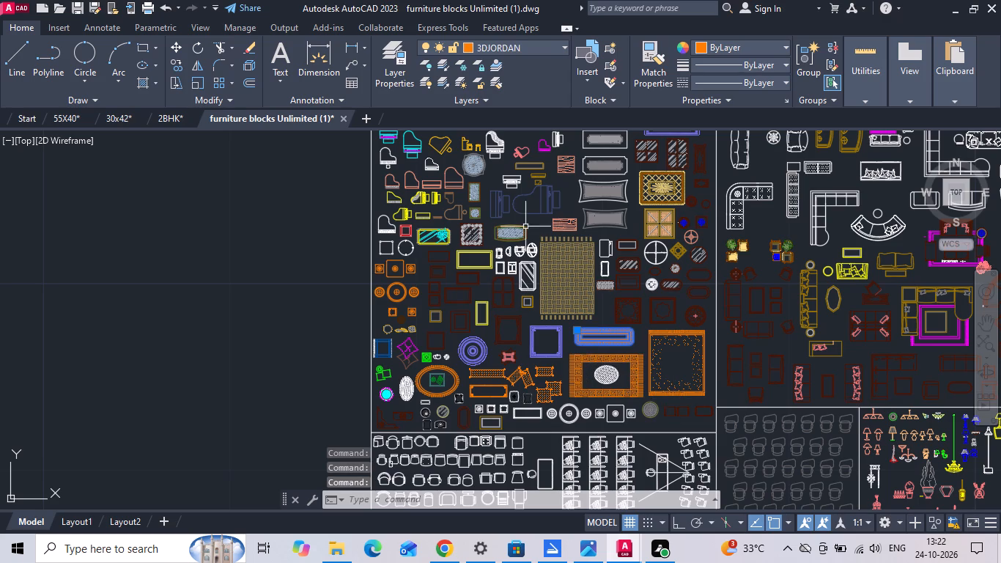
middle_click_drag(519, 224, 504, 457)
middle_click_drag(507, 288, 504, 485)
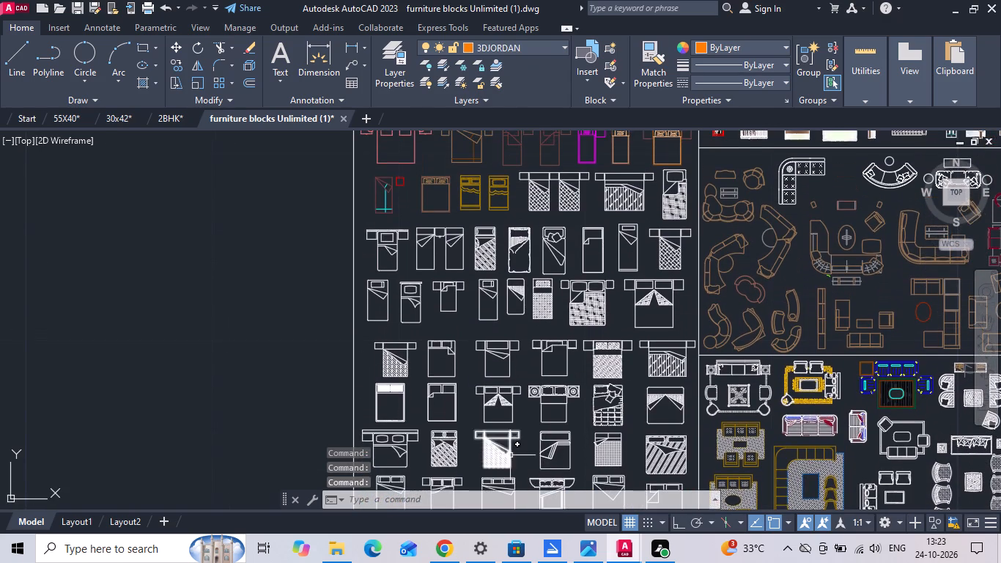
middle_click_drag(513, 297, 513, 408)
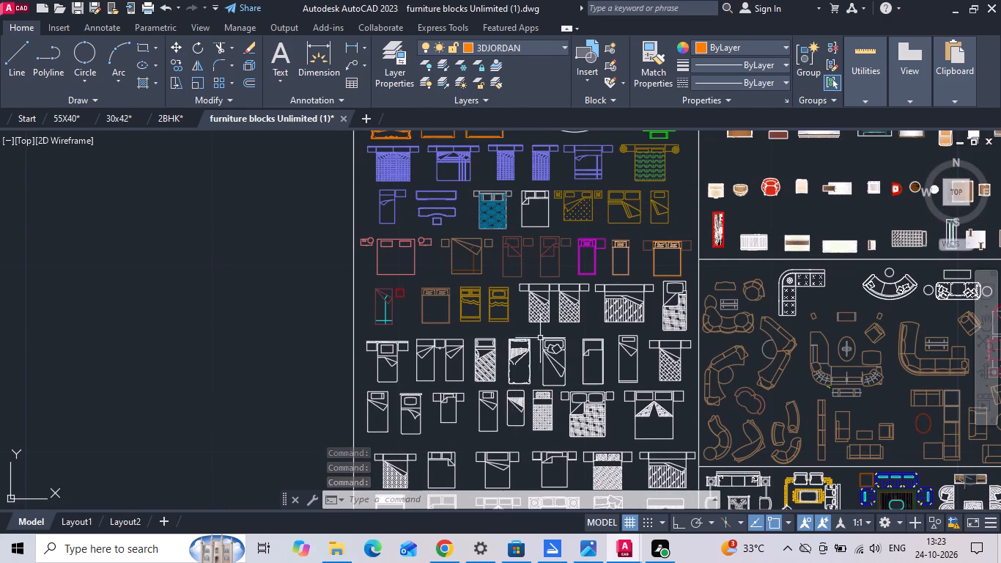
middle_click_drag(548, 241, 543, 354)
middle_click_drag(495, 232, 489, 391)
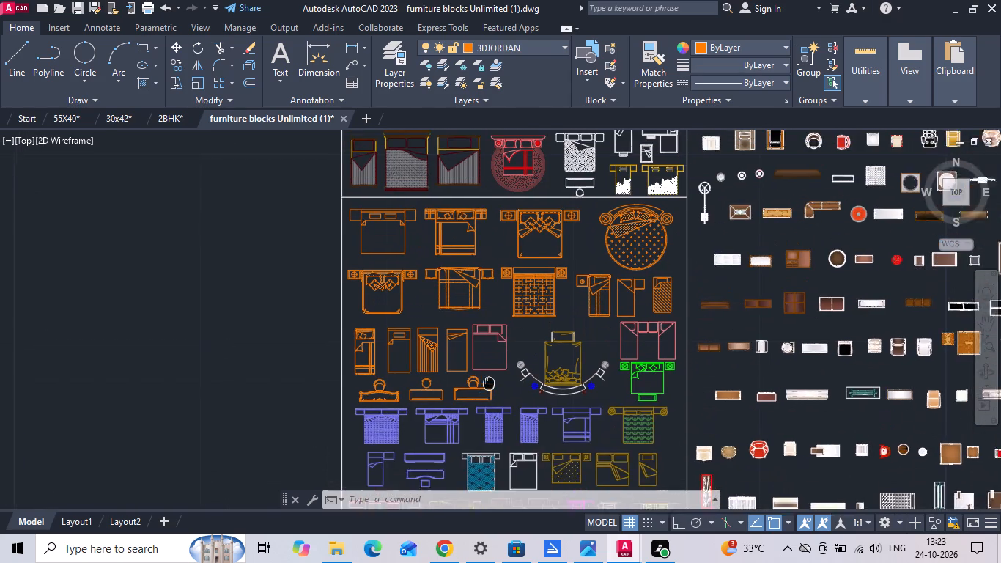
middle_click_drag(489, 391, 484, 414)
scroll(446, 267, "up", 1)
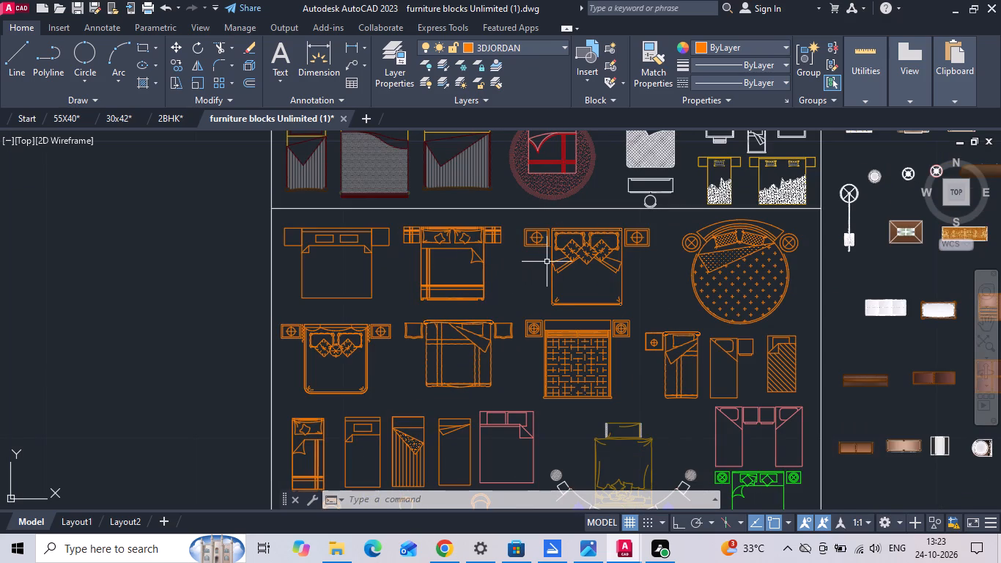
left_click(564, 251)
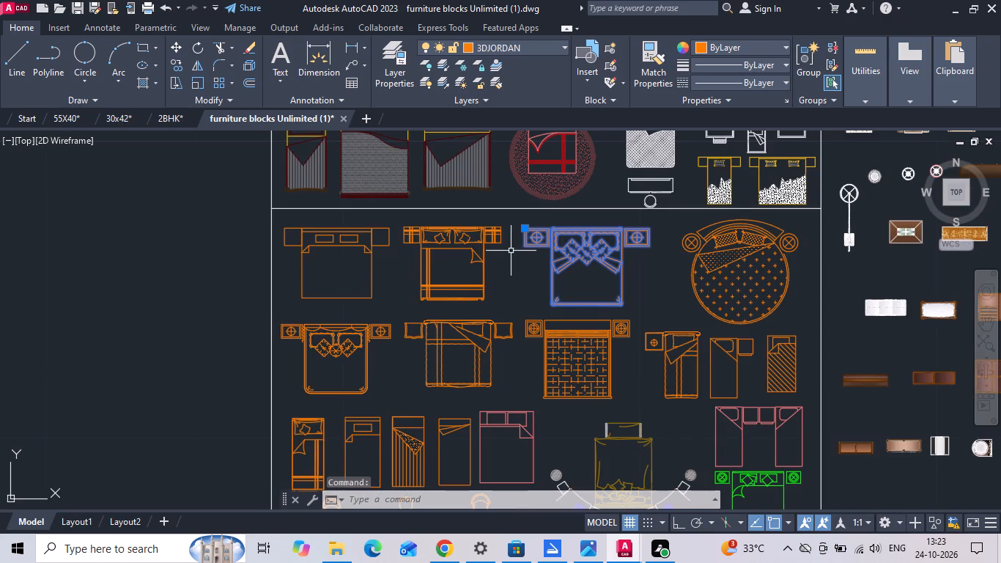
Add the dark red double bed with blue bedside lamps to the selection and copy the three blocks to the clipboard.
middle_click_drag(511, 250, 510, 457)
middle_click_drag(476, 273, 446, 477)
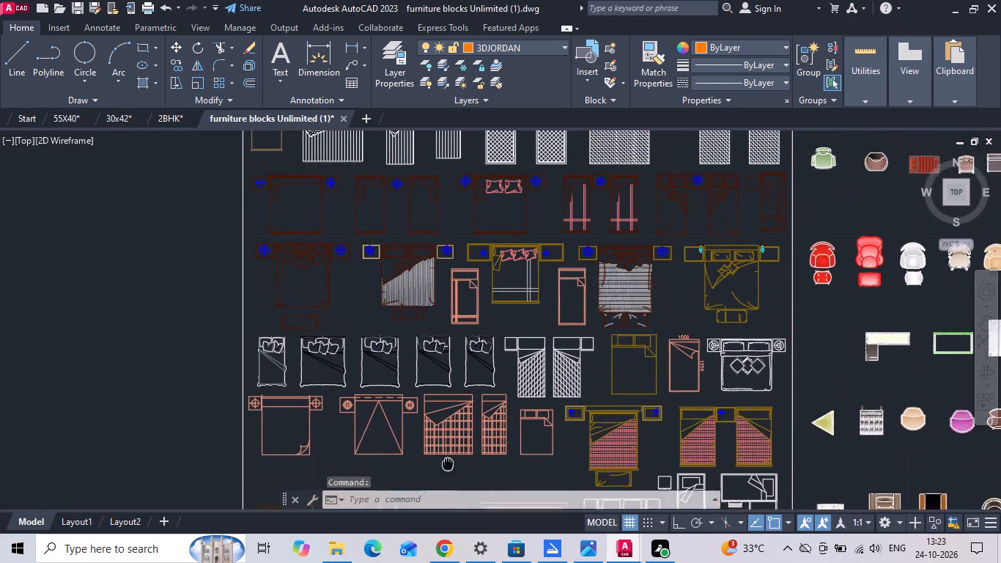
middle_click_drag(446, 477, 446, 484)
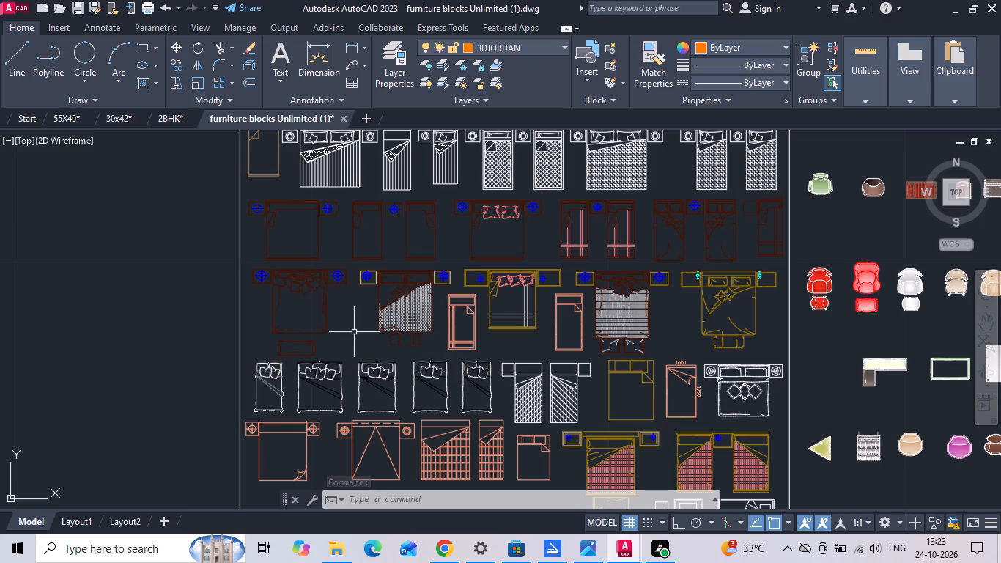
scroll(300, 273, "up", 1)
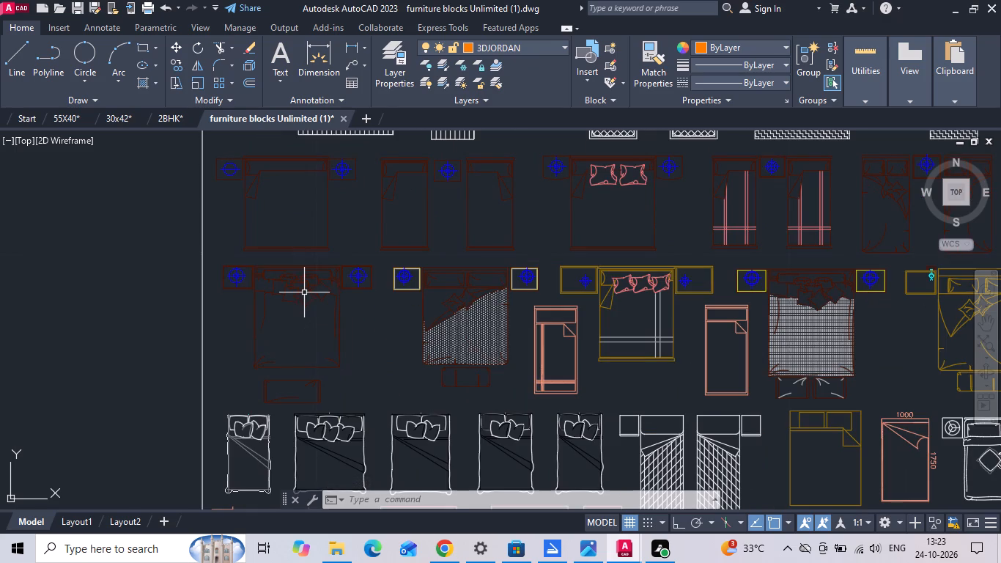
left_click(300, 292)
middle_click_drag(422, 266, 410, 463)
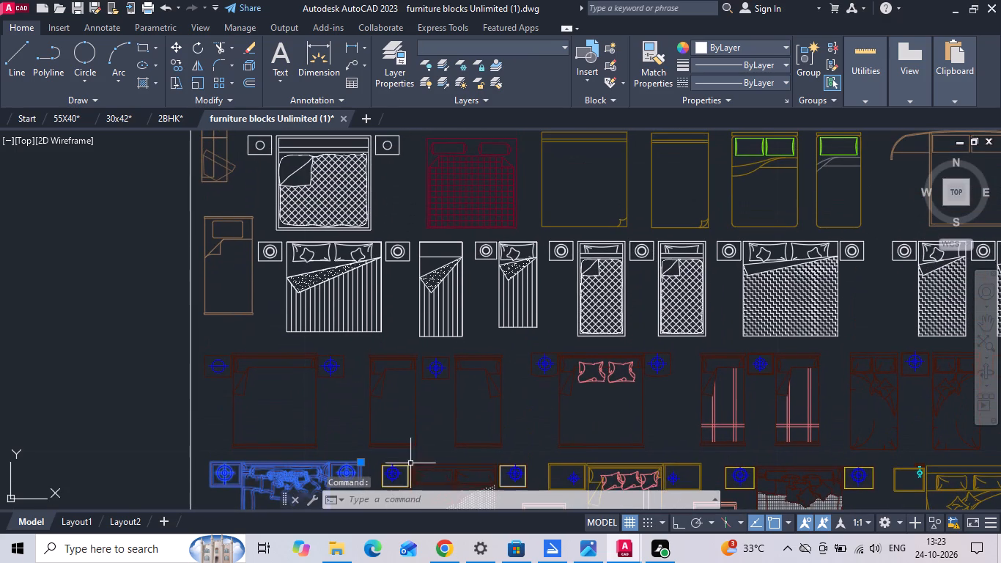
middle_click_drag(420, 262, 391, 408)
scroll(363, 416, "down", 1)
middle_click_drag(461, 249, 460, 436)
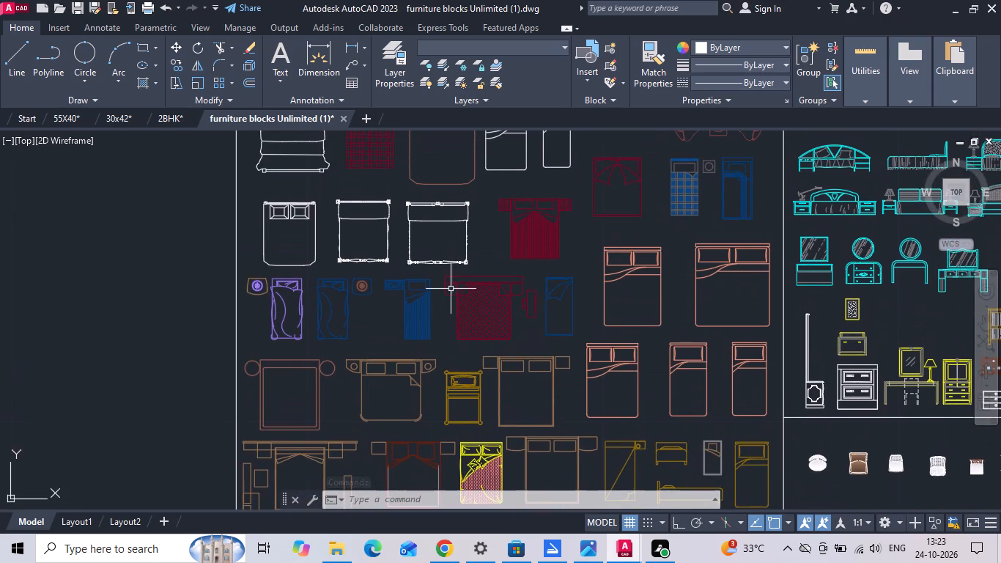
middle_click_drag(454, 283, 439, 476)
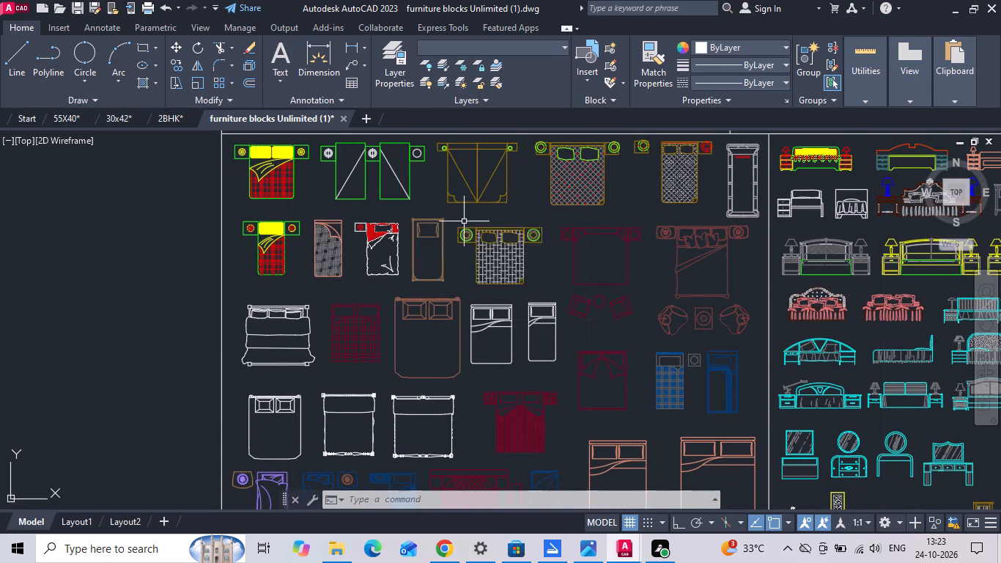
scroll(464, 221, "down", 3)
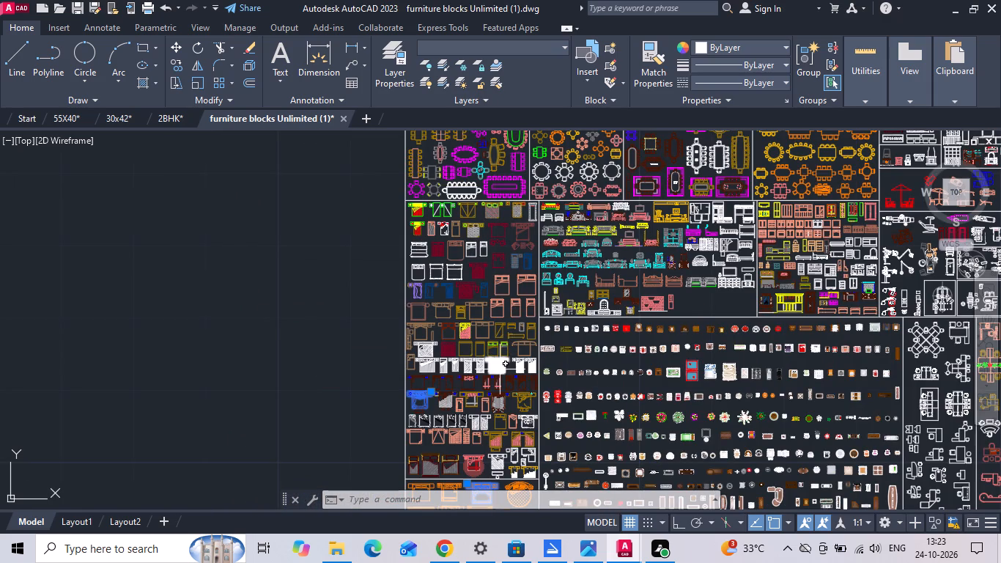
key("ctrl+c")
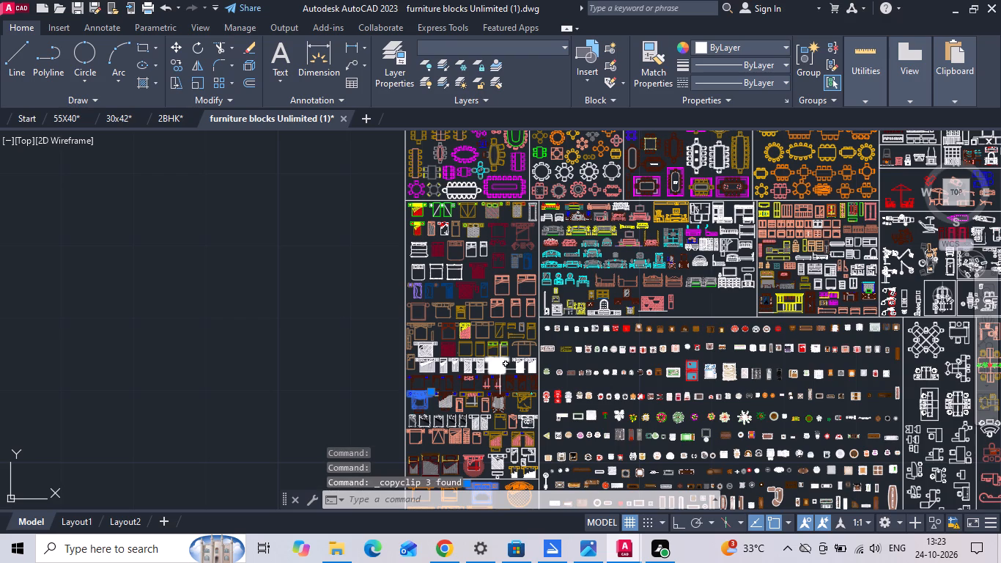
Paste the copied bed and rug blocks into the 55X40 drawing, in the empty space beside the floor plan.
left_click(67, 117)
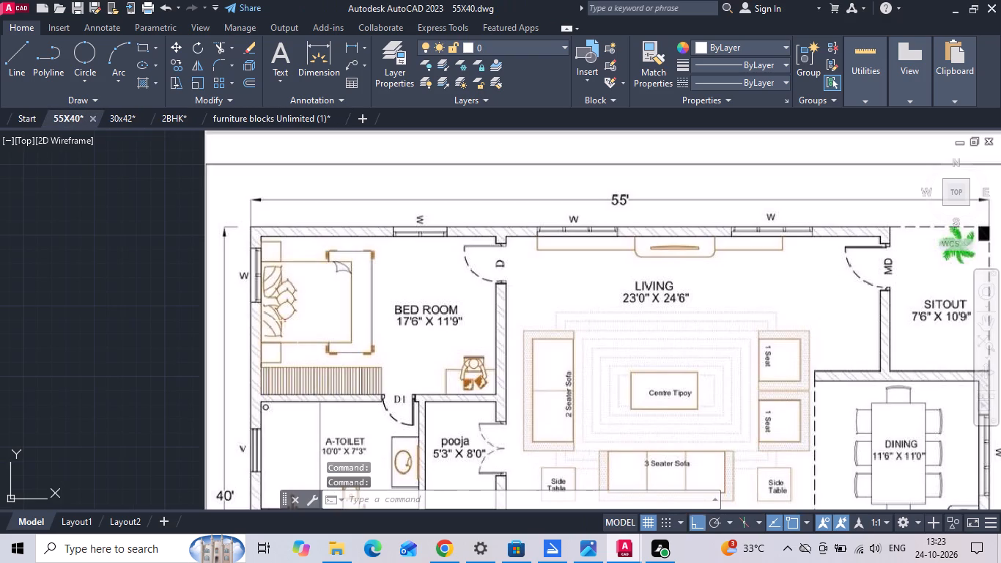
key("ctrl+v")
scroll(356, 314, "down", 3)
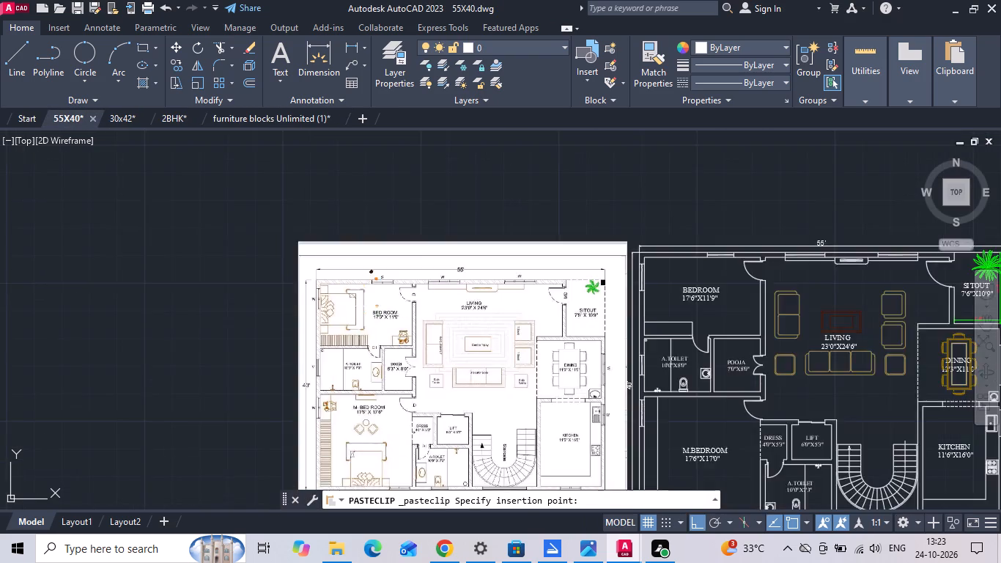
left_click(826, 306)
Scale the three pasted furniture blocks by a factor of 39.3701.
left_click_drag(816, 257, 822, 268)
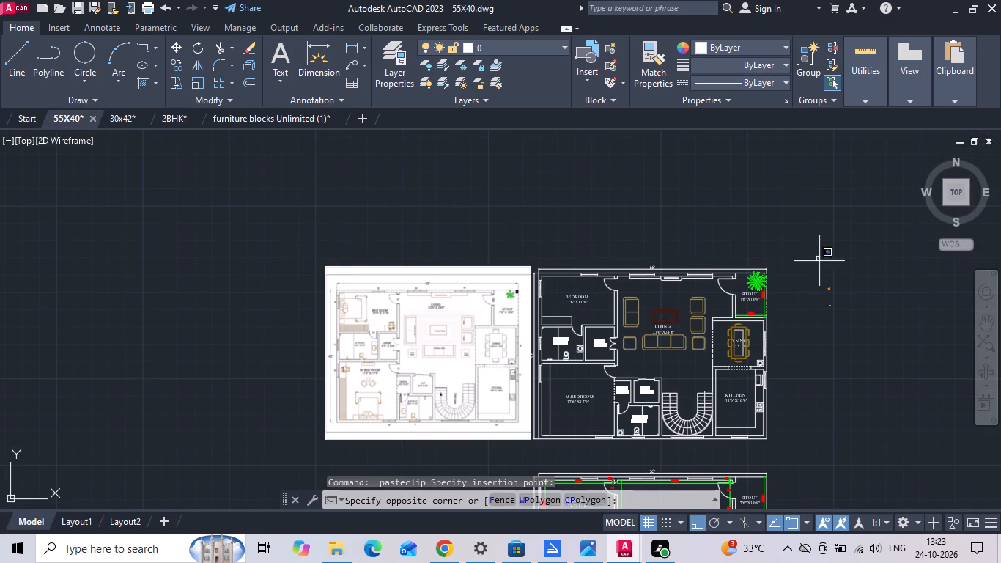
left_click_drag(822, 268, 830, 312)
left_click(865, 366)
right_click(865, 360)
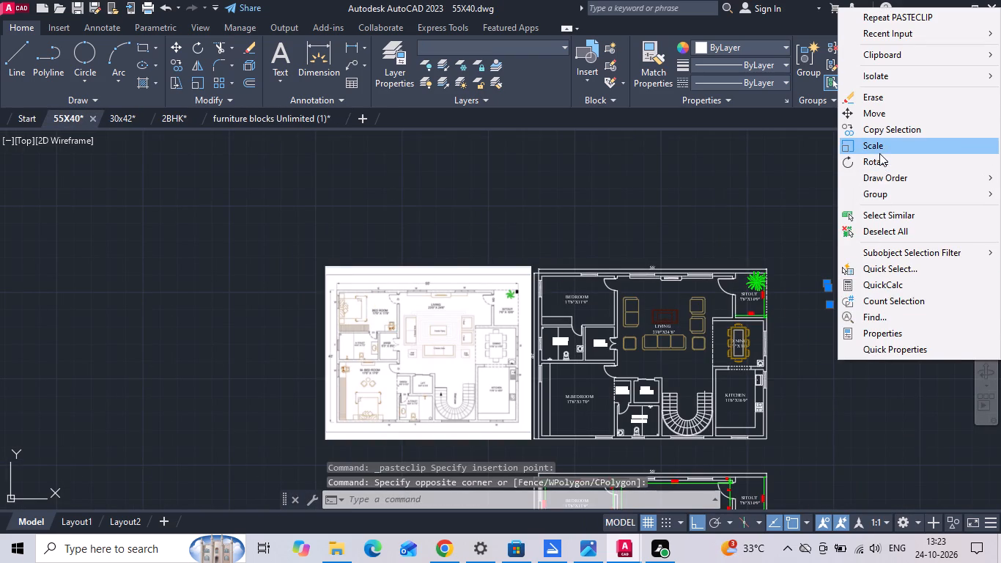
left_click(879, 153)
left_click_drag(832, 288, 834, 301)
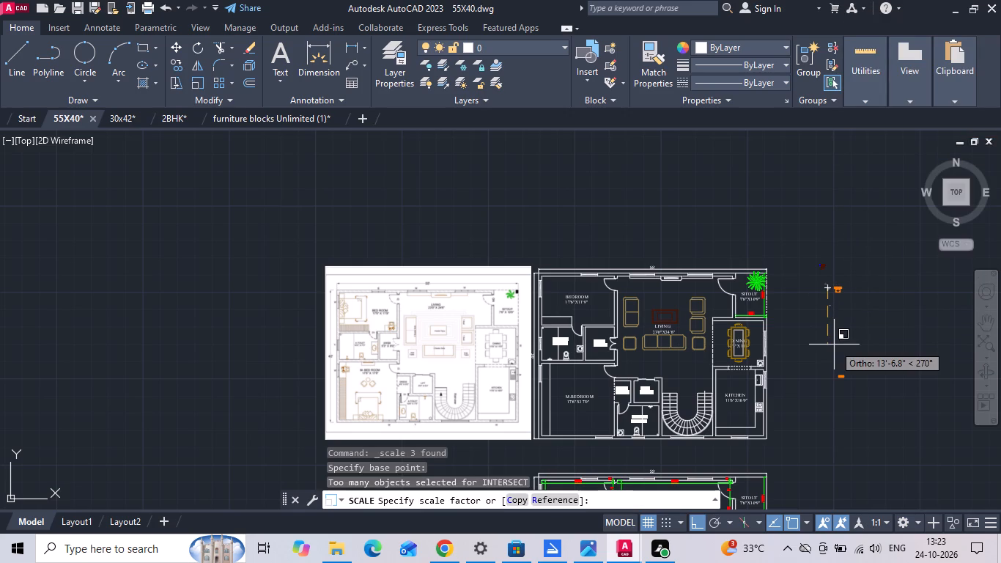
type("37.30")
key("BackSpace")
key("BackSpace")
key("BackSpace")
key("BackSpace")
key("9")
type(".3701")
key("Return")
Move the dark red bed straight down about 61'-7" so it sits beside the upper floor plan.
scroll(601, 290, "down", 3)
left_click_drag(641, 231, 654, 244)
left_click(681, 271)
right_click(681, 271)
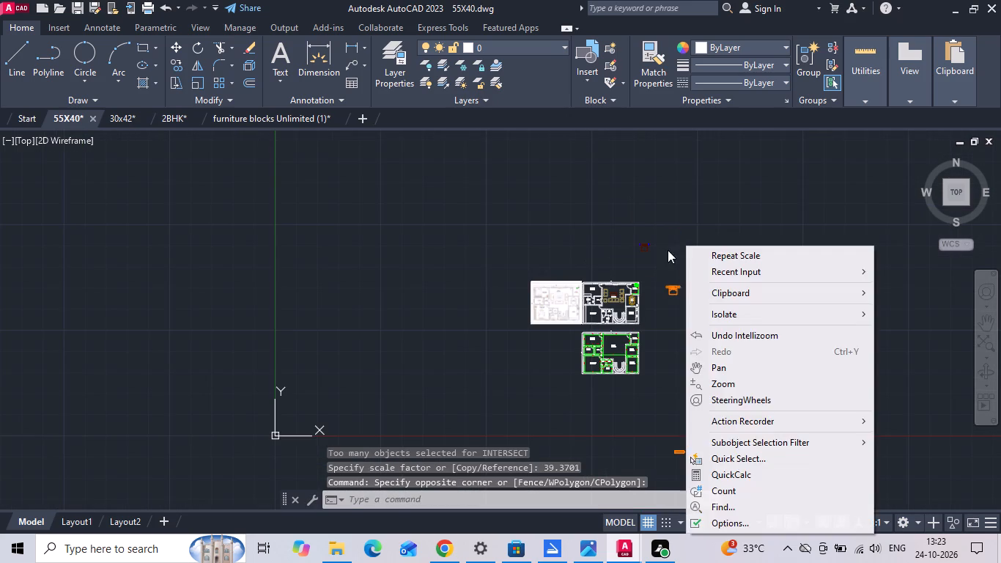
left_click(644, 232)
left_click(629, 258)
right_click(629, 258)
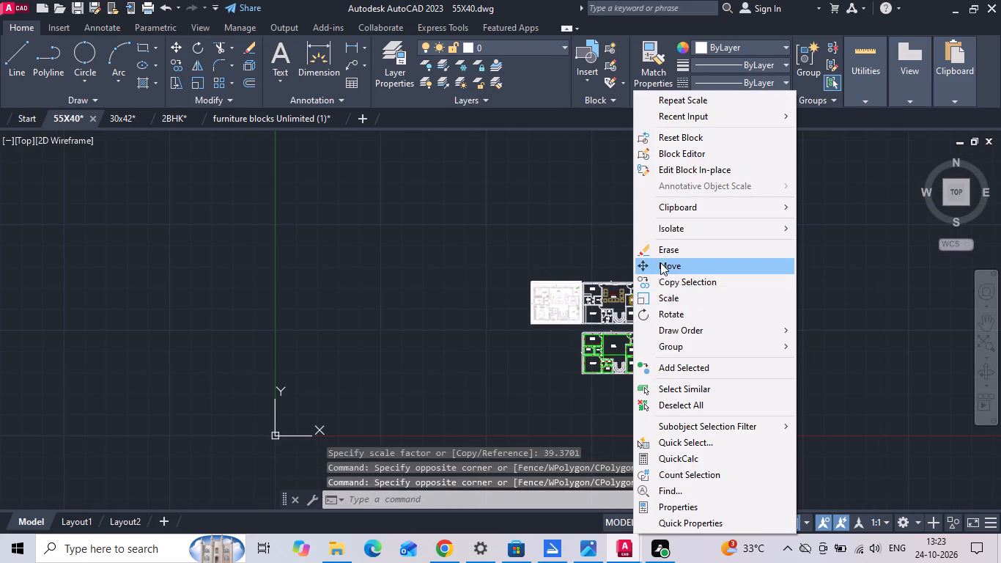
left_click(660, 262)
left_click(649, 245)
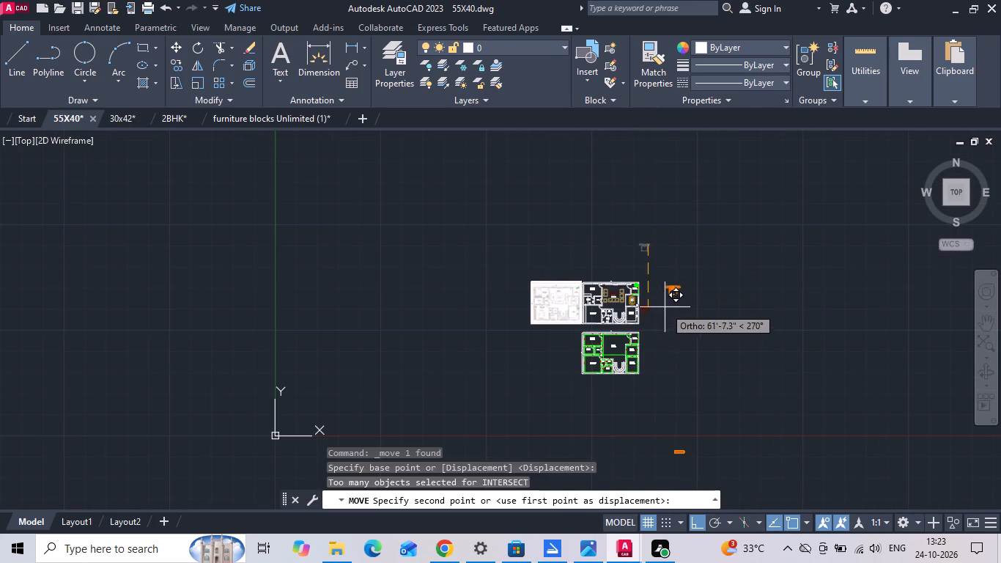
left_click(665, 307)
Move the long orange rug straight up to sit below the orange bed beside the floor plan.
left_click(681, 455)
right_click(675, 424)
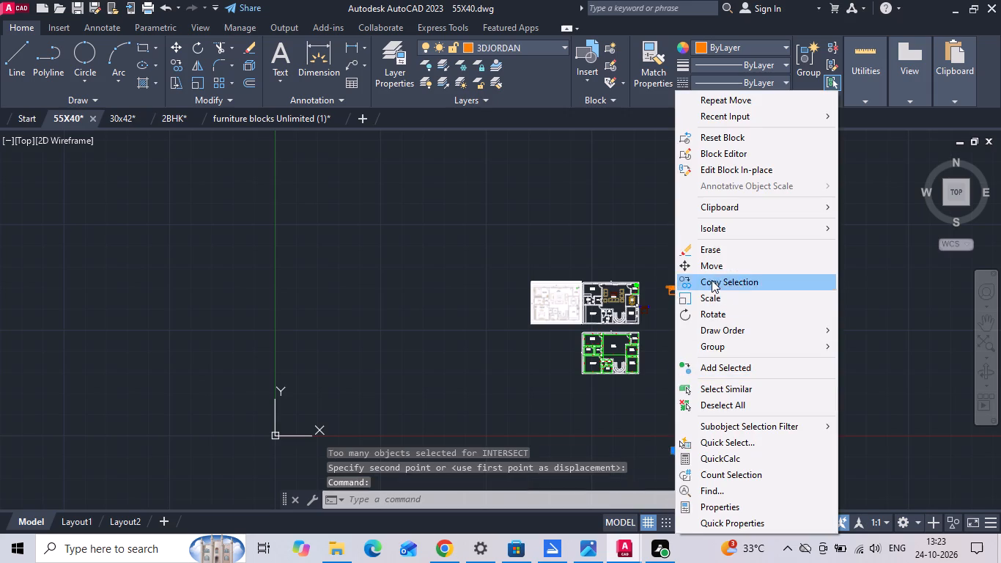
left_click(714, 272)
left_click(684, 456)
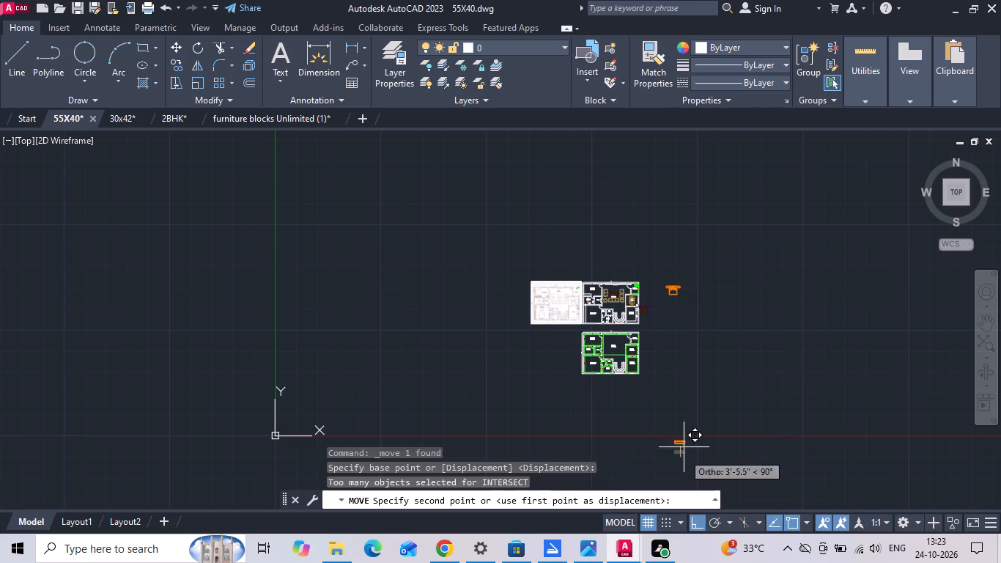
scroll(670, 292, "up", 3)
left_click(588, 396)
middle_click_drag(610, 382, 773, 323)
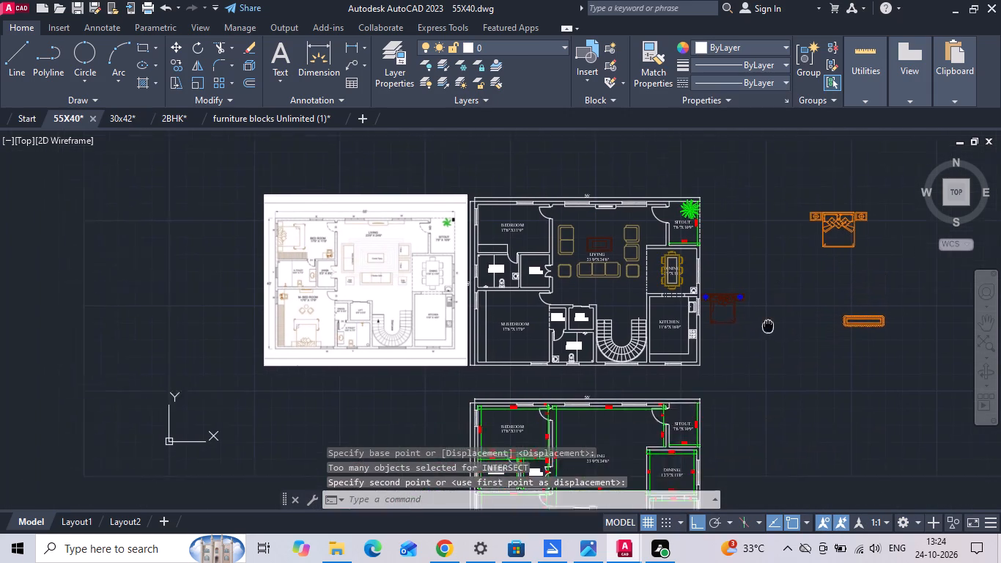
middle_click_drag(773, 323, 830, 311)
Search the computer for the client-named house plan drawing and open the copy numbered (1).
left_click(155, 549)
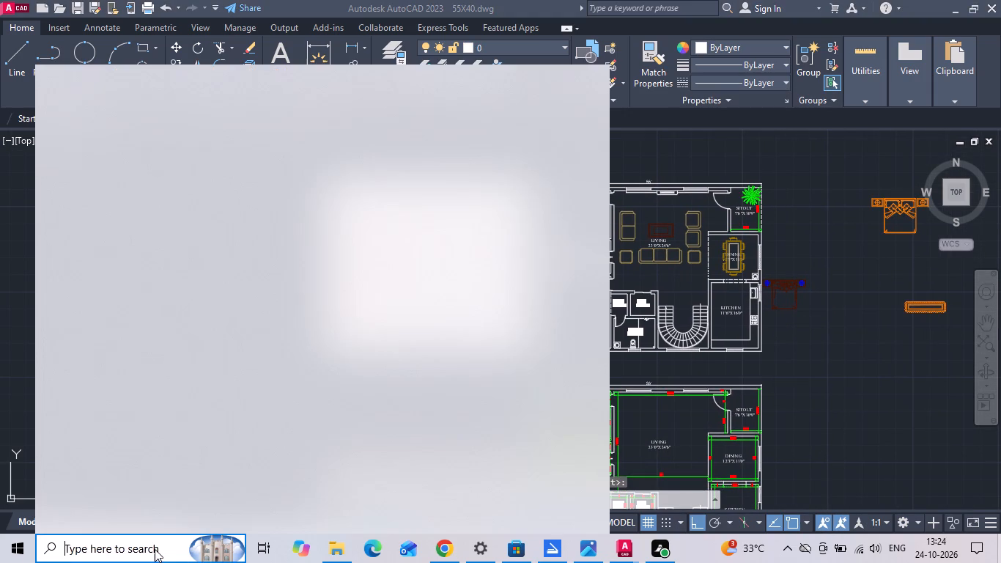
type("SH")
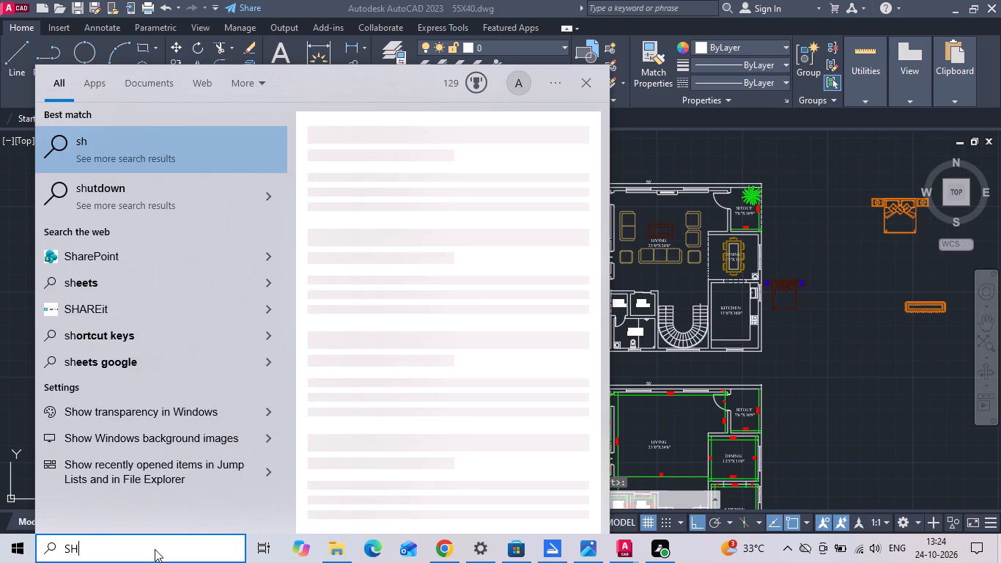
type("ARA")
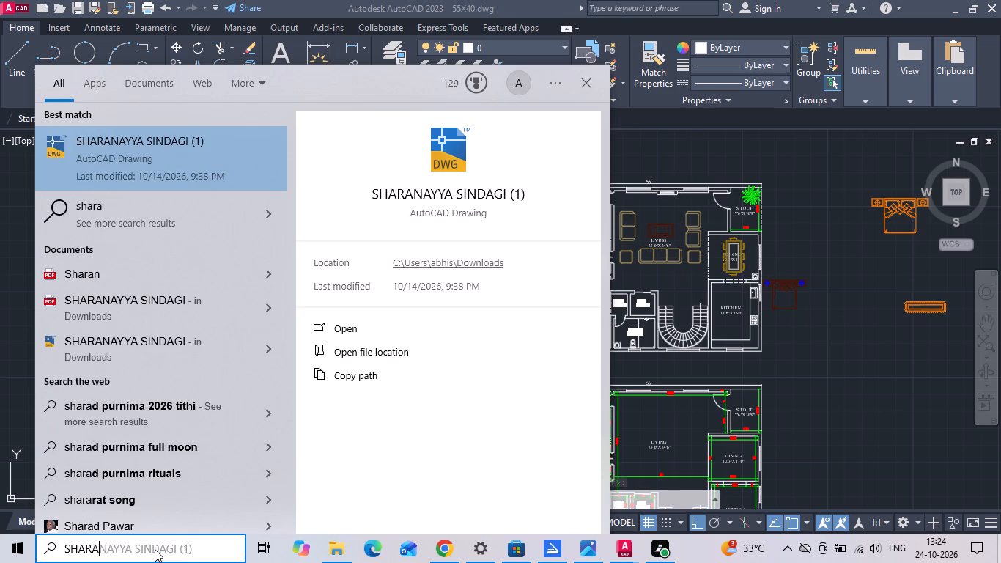
double_click(190, 147)
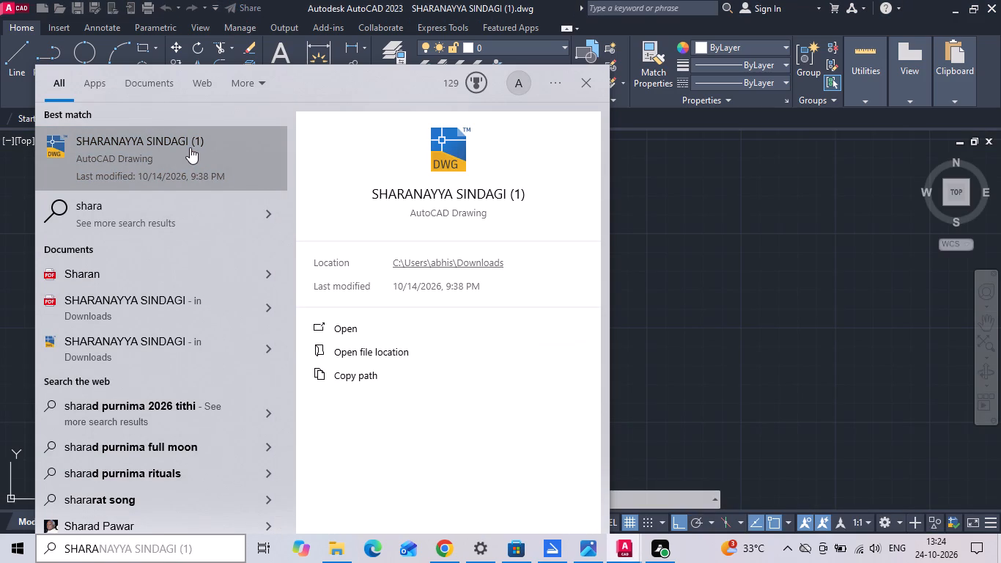
left_click(621, 256)
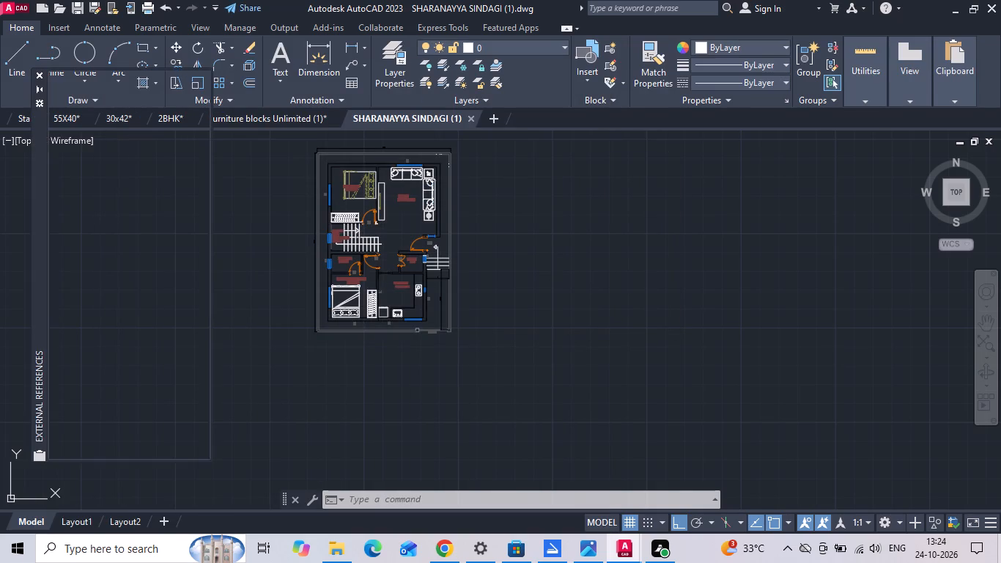
Examine the furniture in the opened client-named house plan and close the External References palette.
scroll(350, 171, "up", 4)
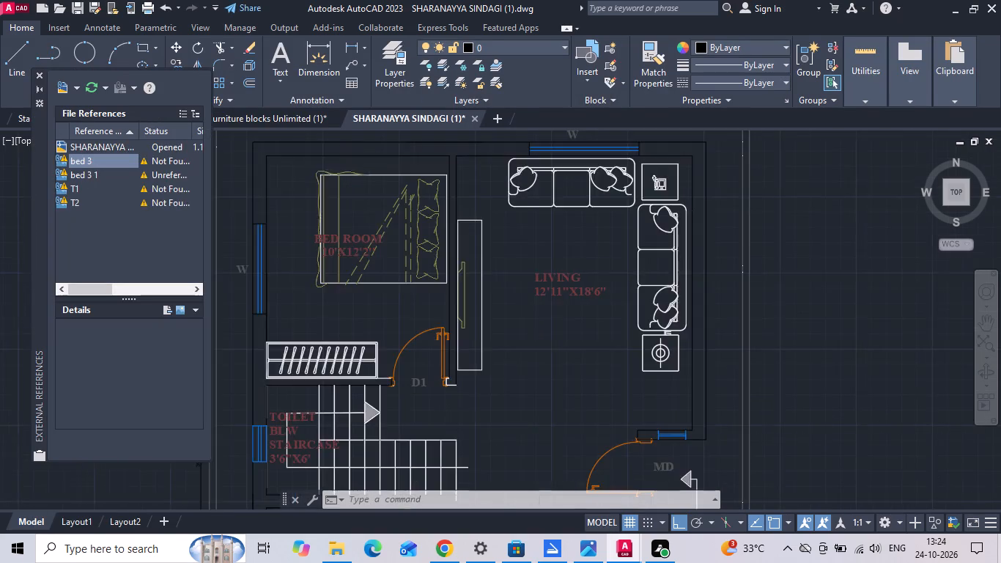
scroll(651, 297, "down", 3)
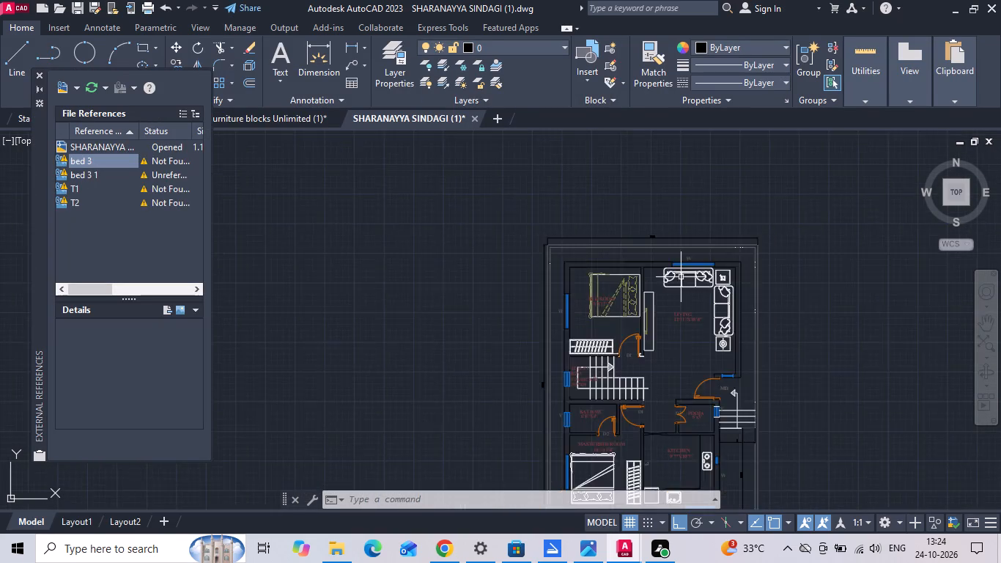
scroll(680, 276, "down", 1)
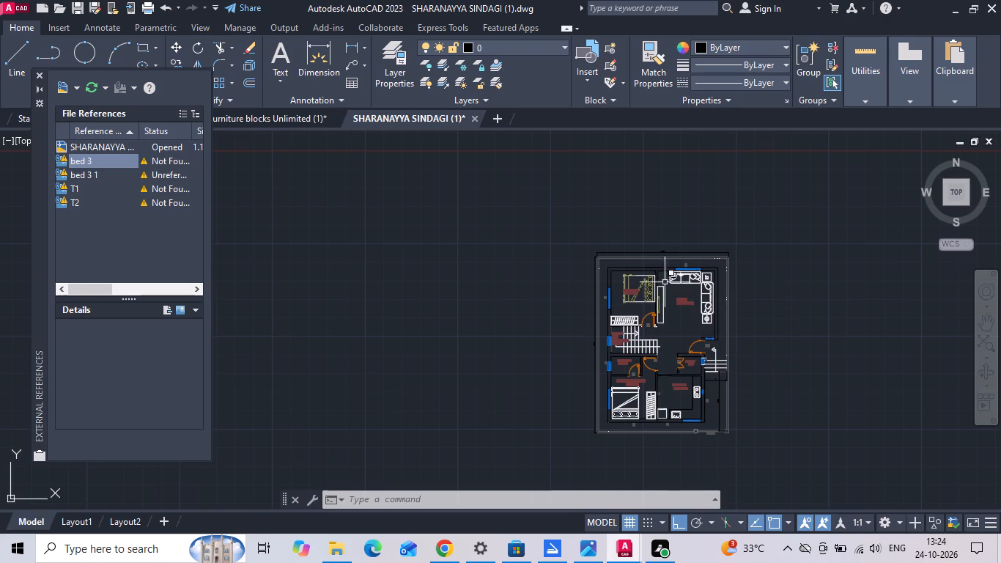
middle_click_drag(466, 363, 511, 347)
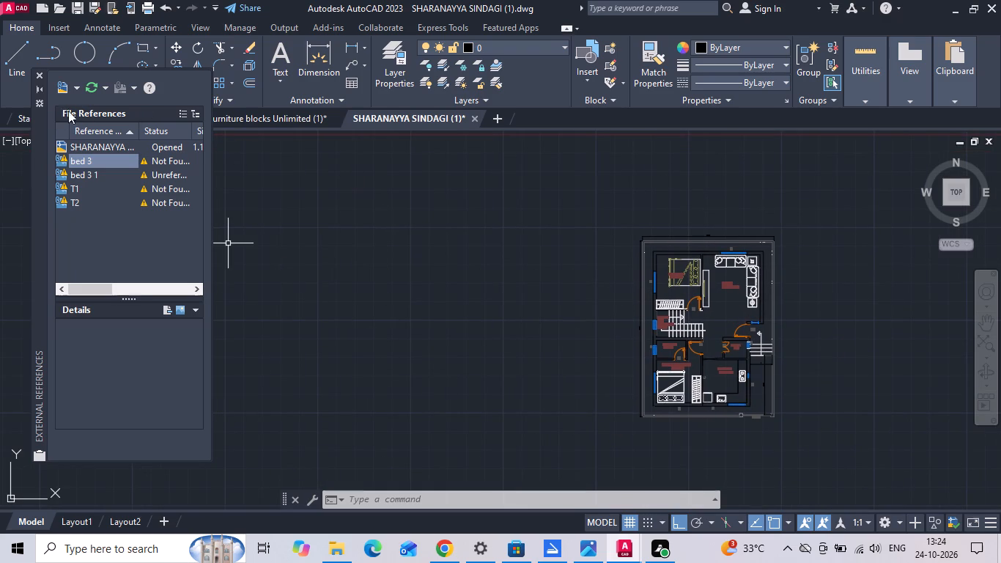
left_click(38, 73)
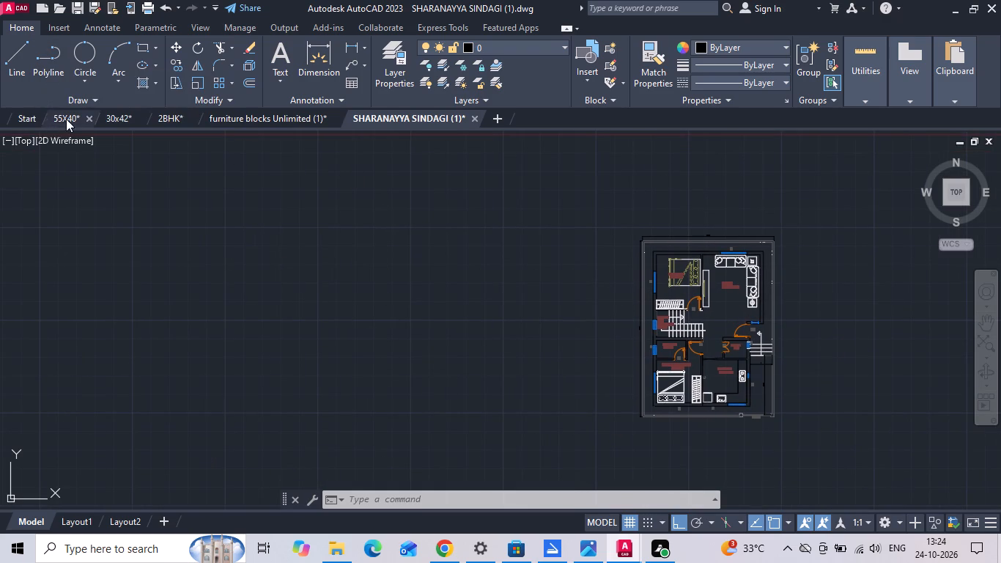
In the 55X40 drawing, rotate the dark red bed by 90 degrees so its headboard faces the floor plan.
left_click(67, 117)
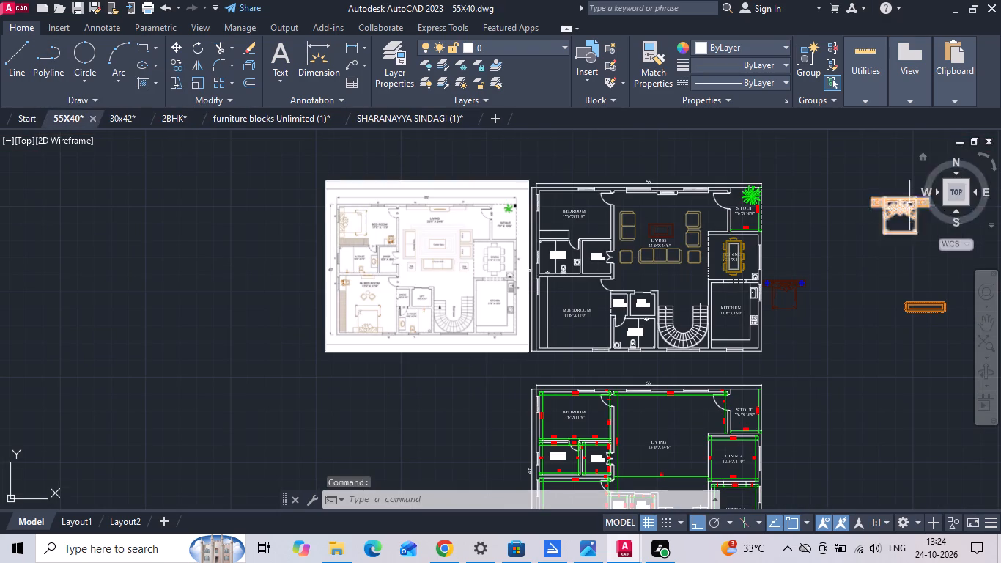
middle_click_drag(895, 208, 720, 232)
scroll(627, 323, "up", 3)
left_click_drag(599, 286, 595, 301)
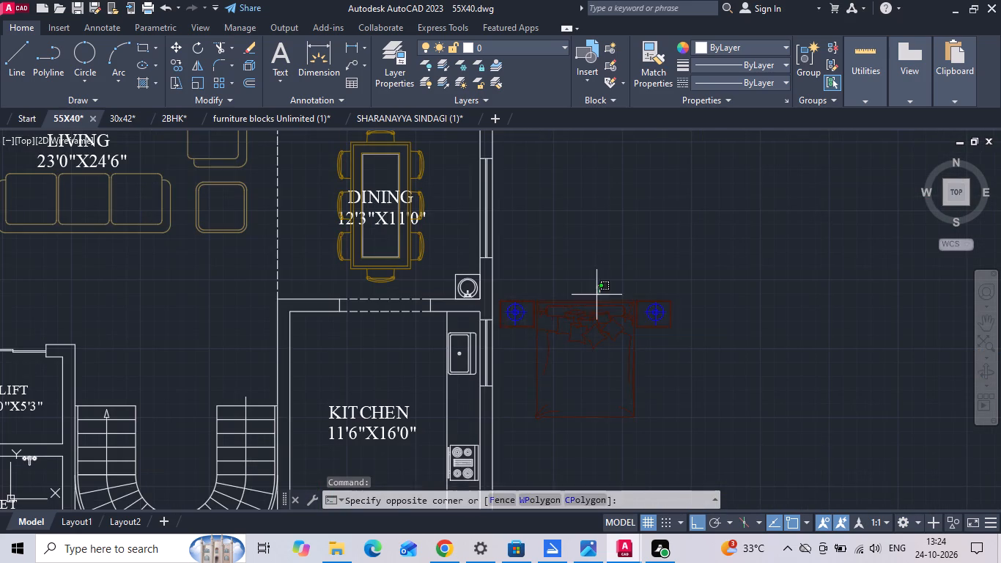
left_click_drag(595, 301, 594, 306)
left_click(577, 345)
right_click(576, 345)
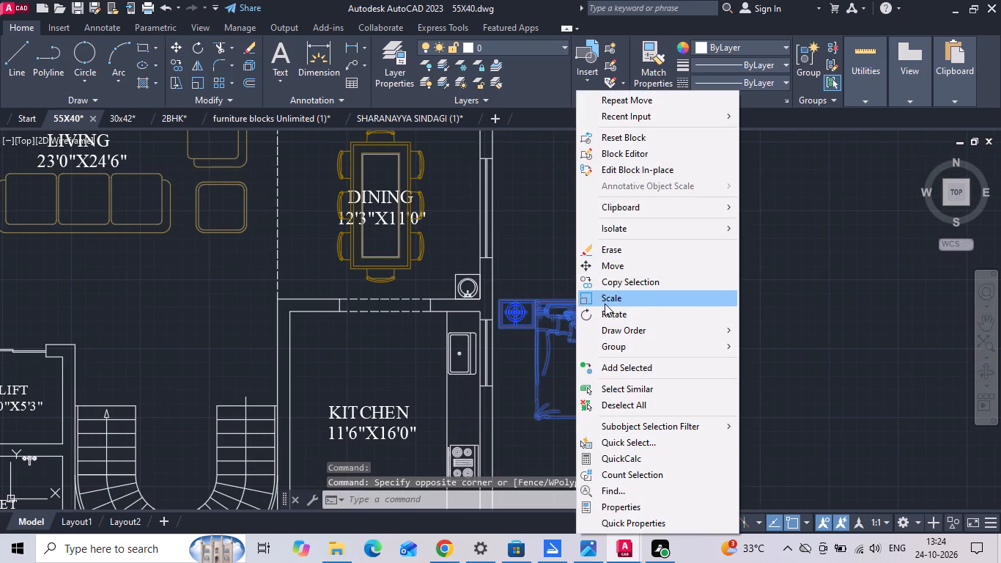
double_click(602, 315)
left_click(644, 227)
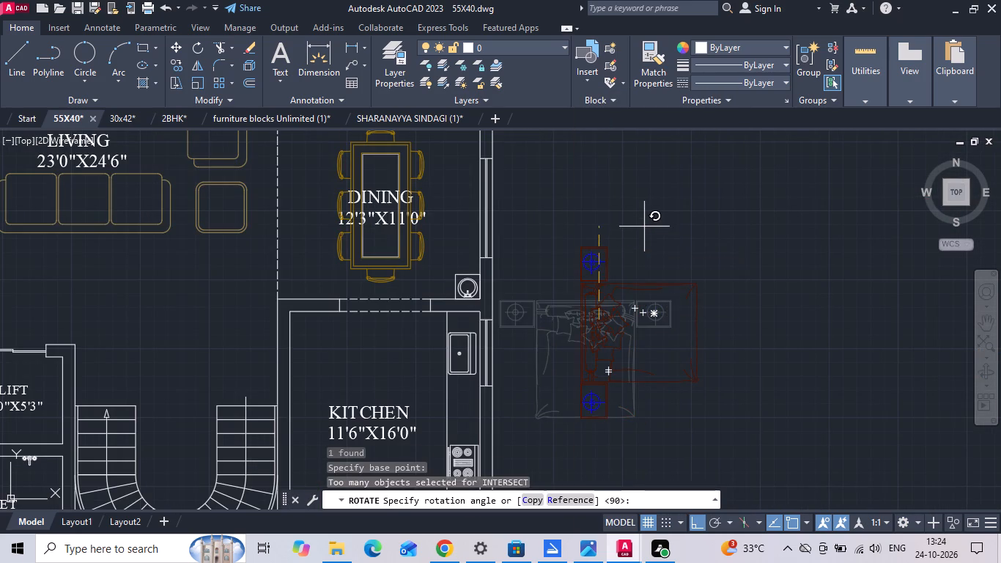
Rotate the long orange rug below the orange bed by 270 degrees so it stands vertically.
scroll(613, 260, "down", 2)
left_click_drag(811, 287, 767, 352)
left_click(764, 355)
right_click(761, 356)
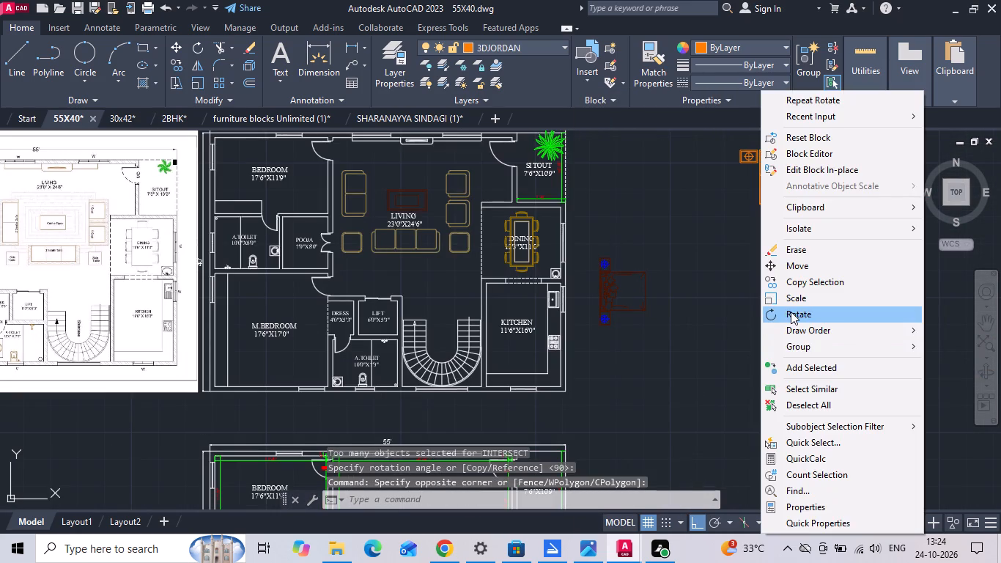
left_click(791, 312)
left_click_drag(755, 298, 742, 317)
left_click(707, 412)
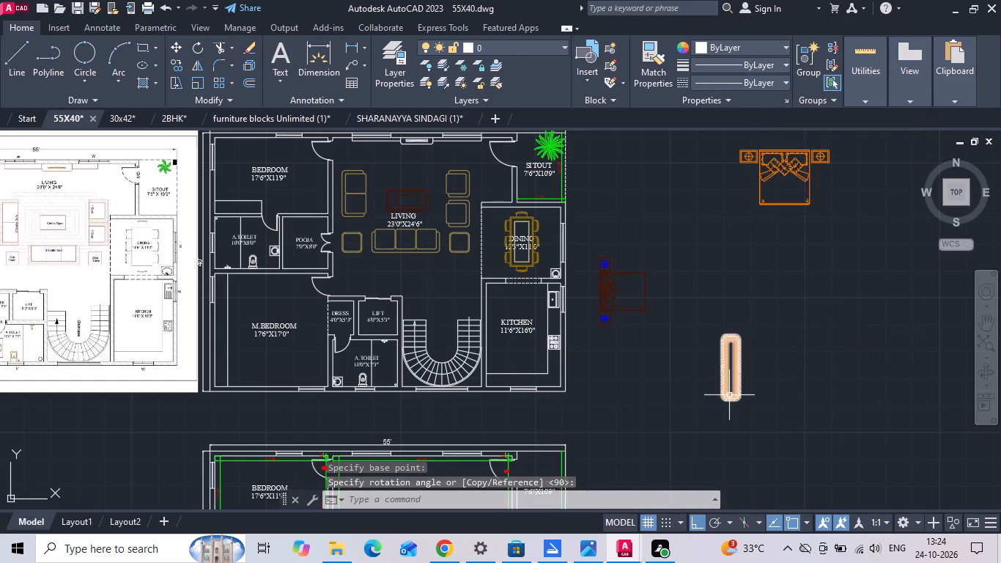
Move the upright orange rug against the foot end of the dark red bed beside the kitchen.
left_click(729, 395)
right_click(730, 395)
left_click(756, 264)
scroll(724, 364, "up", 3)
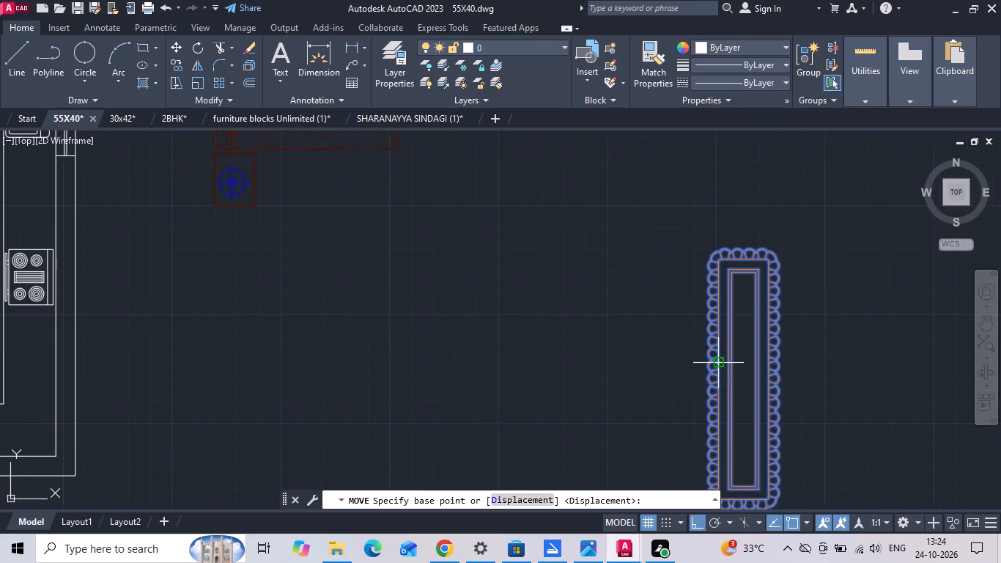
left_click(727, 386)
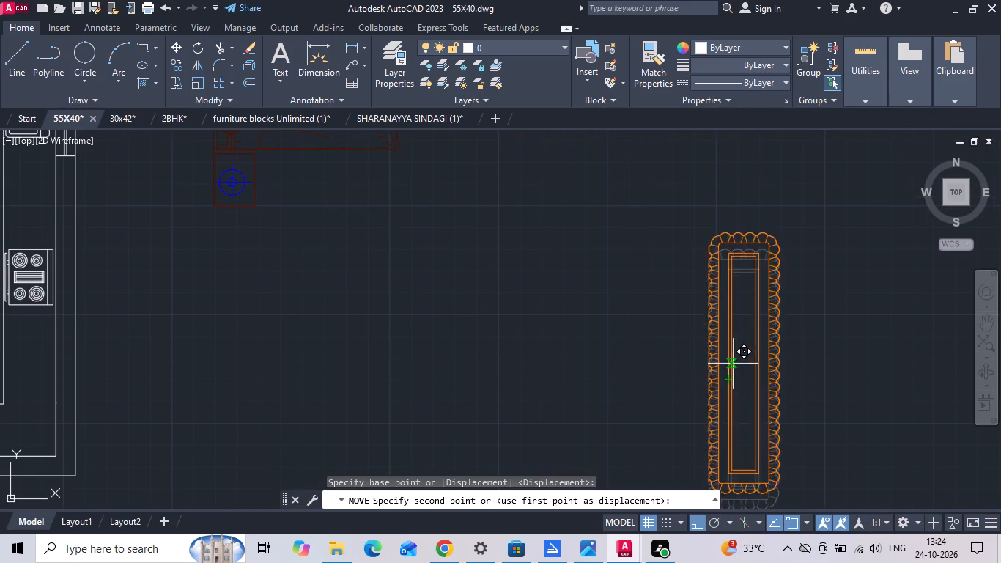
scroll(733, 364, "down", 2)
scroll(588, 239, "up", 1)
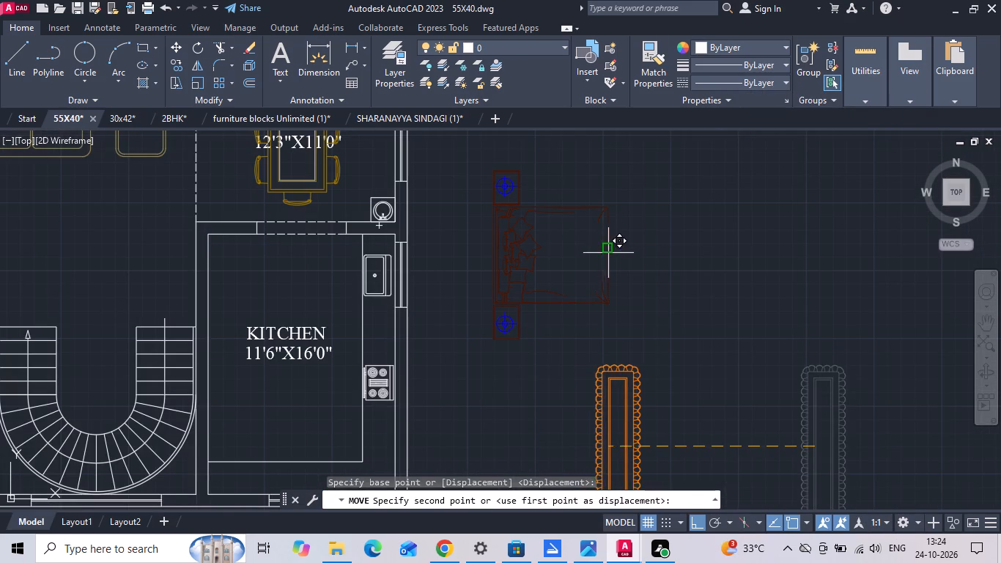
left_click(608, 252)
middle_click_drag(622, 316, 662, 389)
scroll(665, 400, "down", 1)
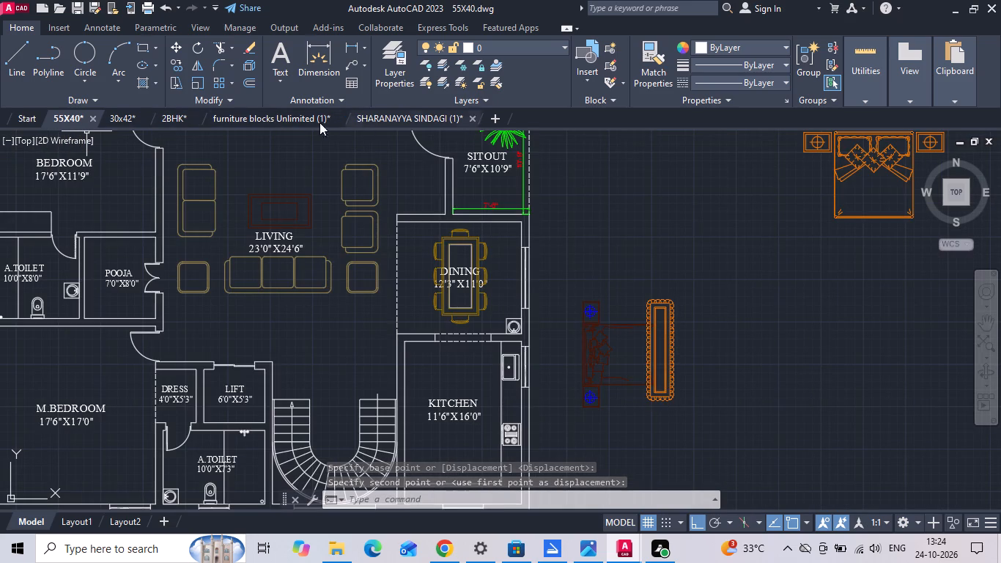
From the furniture blocks library, copy the long narrow golden rectangular block with rounded corners among the pianos.
left_click(239, 118)
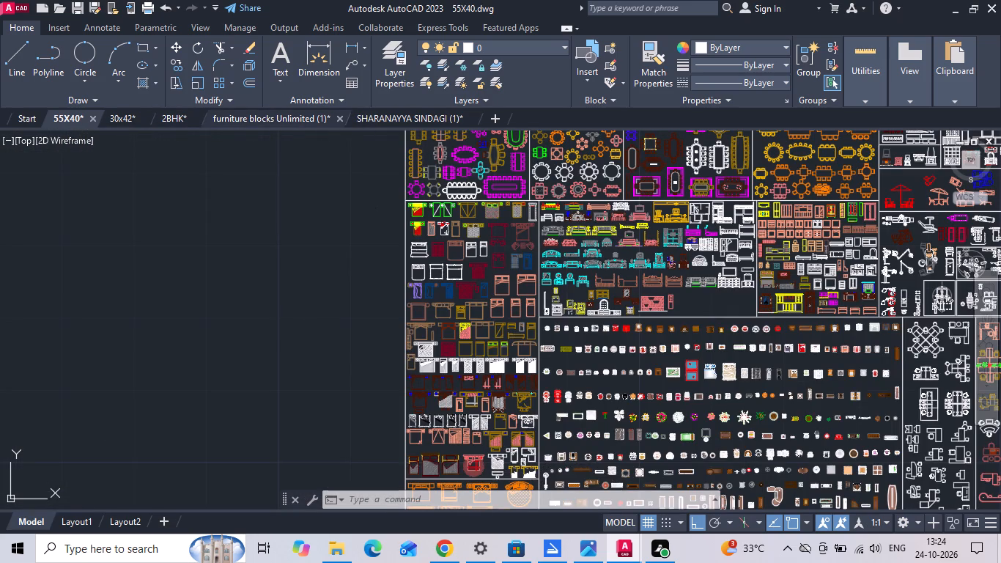
middle_click_drag(502, 460, 498, 313)
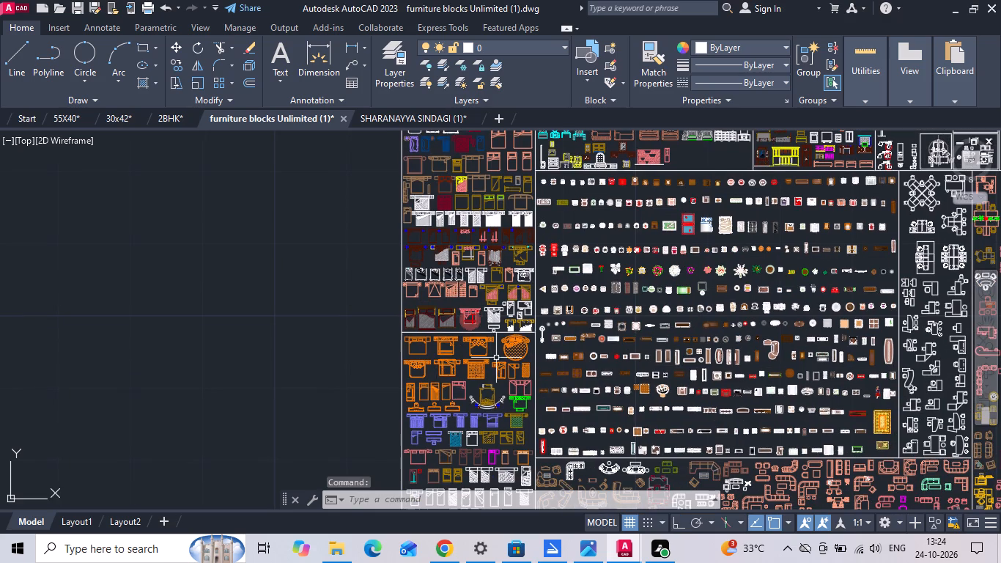
scroll(495, 344, "up", 2)
middle_click_drag(467, 360, 461, 256)
scroll(487, 178, "up", 2)
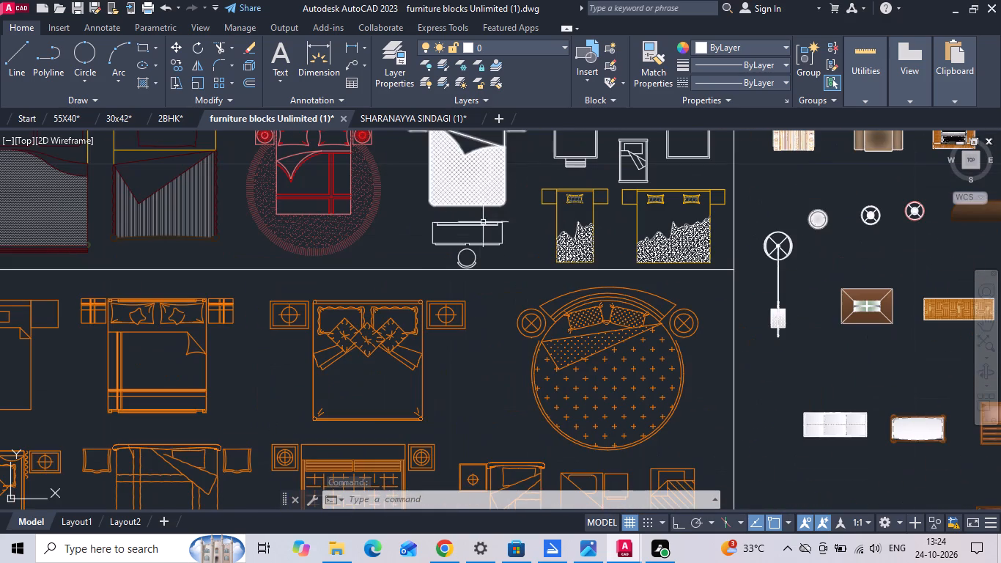
scroll(480, 219, "down", 2)
middle_click_drag(426, 375, 465, 208)
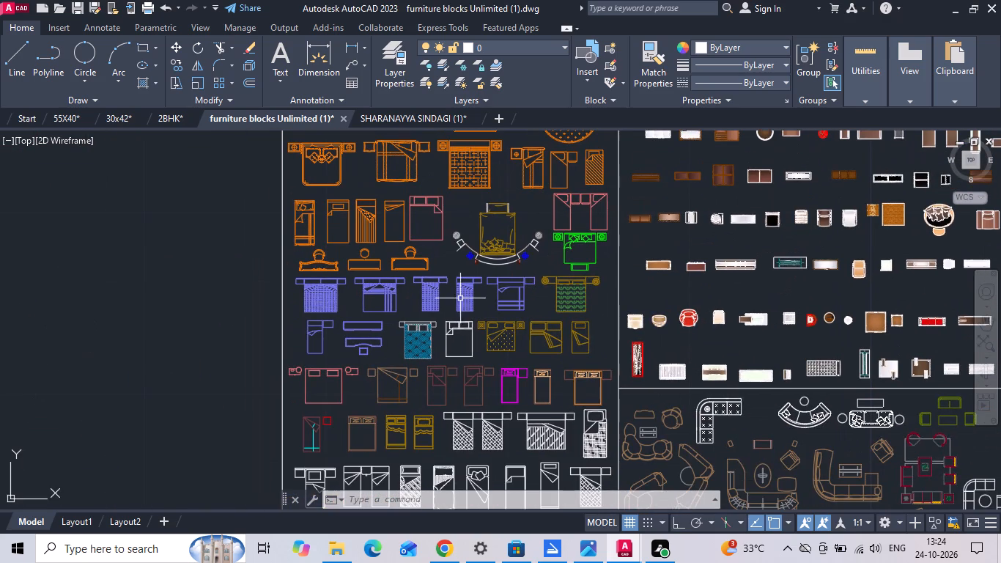
middle_click_drag(457, 374, 451, 234)
middle_click_drag(372, 432, 402, 266)
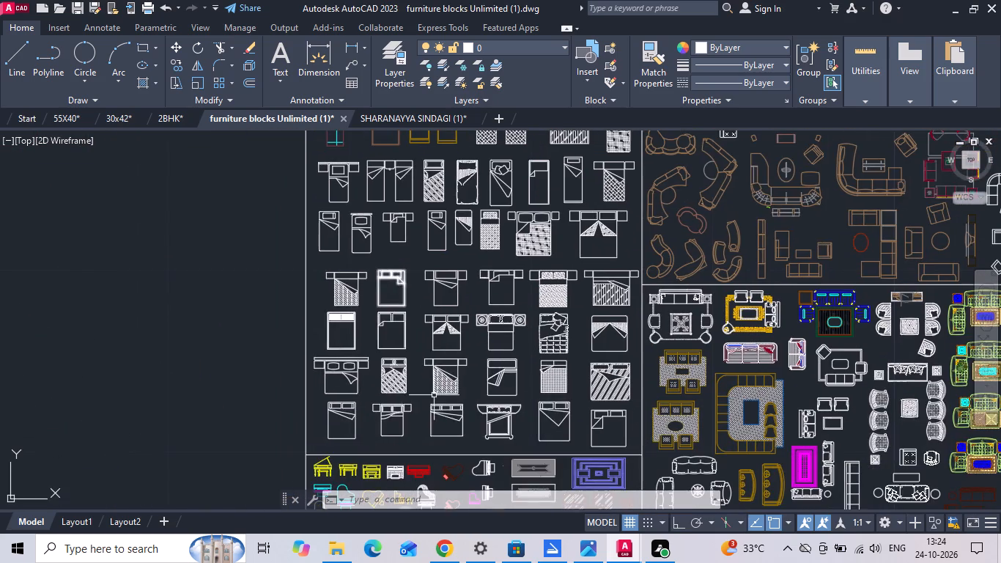
middle_click_drag(436, 400, 440, 229)
middle_click_drag(457, 413, 451, 391)
scroll(541, 319, "up", 1)
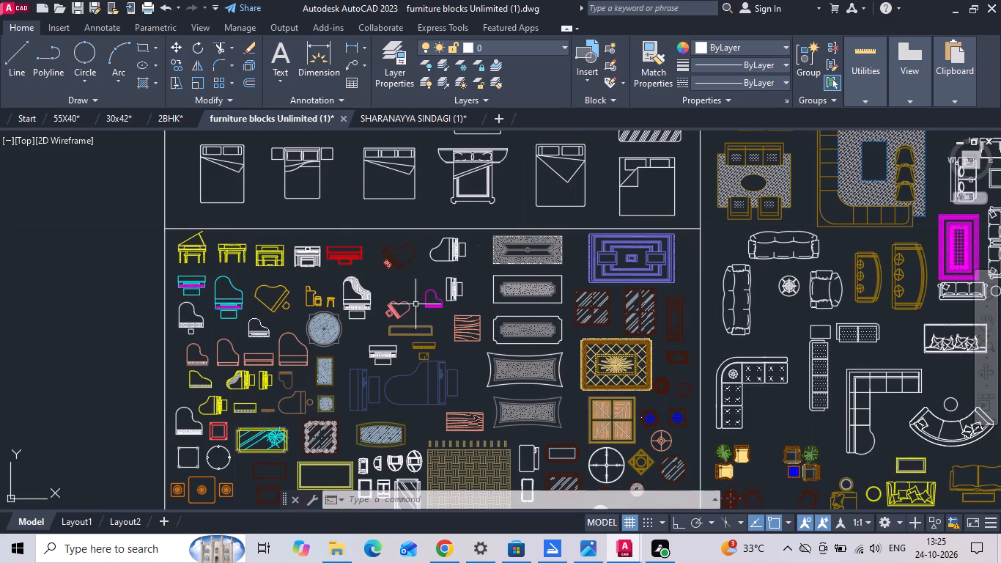
scroll(415, 304, "up", 3)
left_click(379, 383)
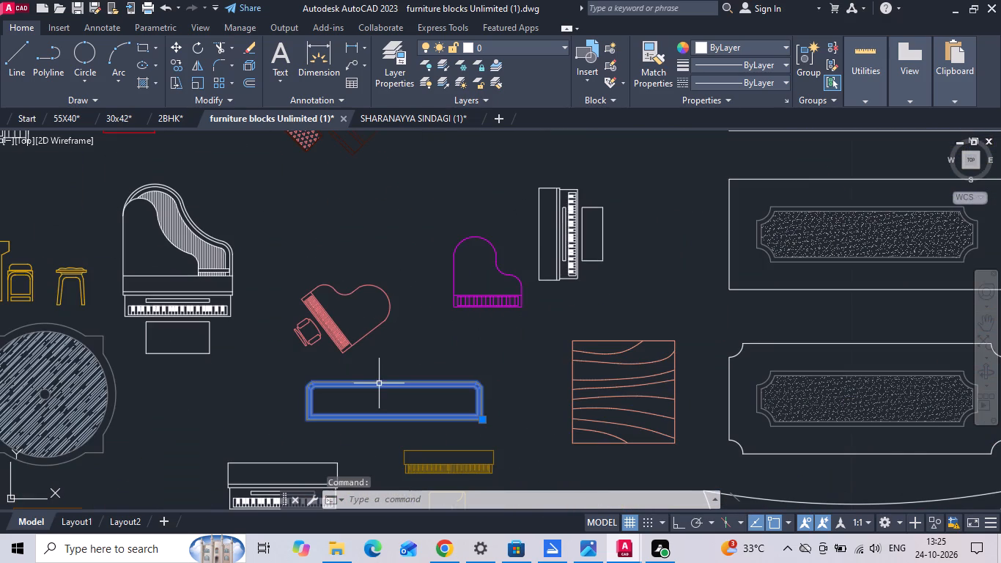
scroll(377, 384, "down", 2)
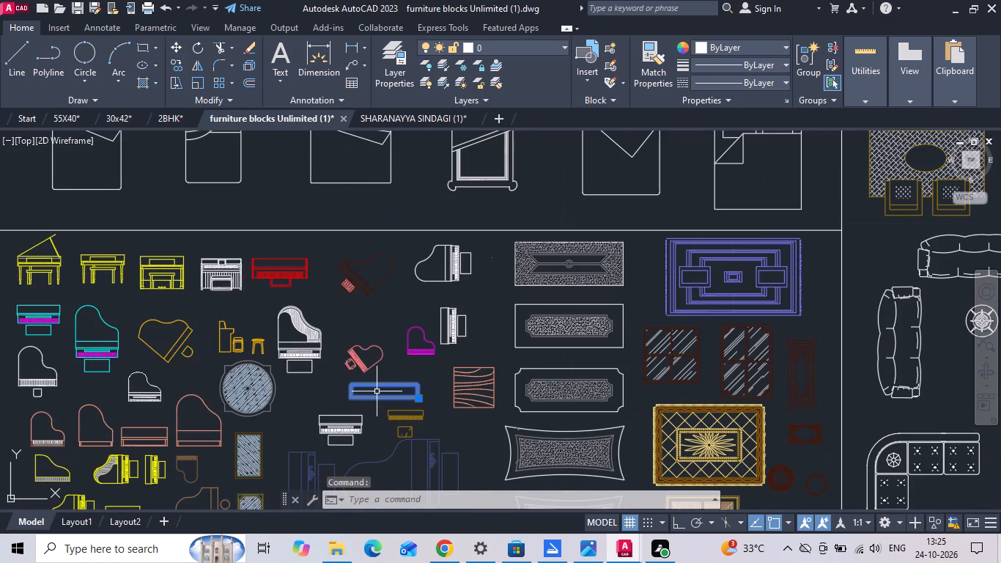
key("ctrl+c")
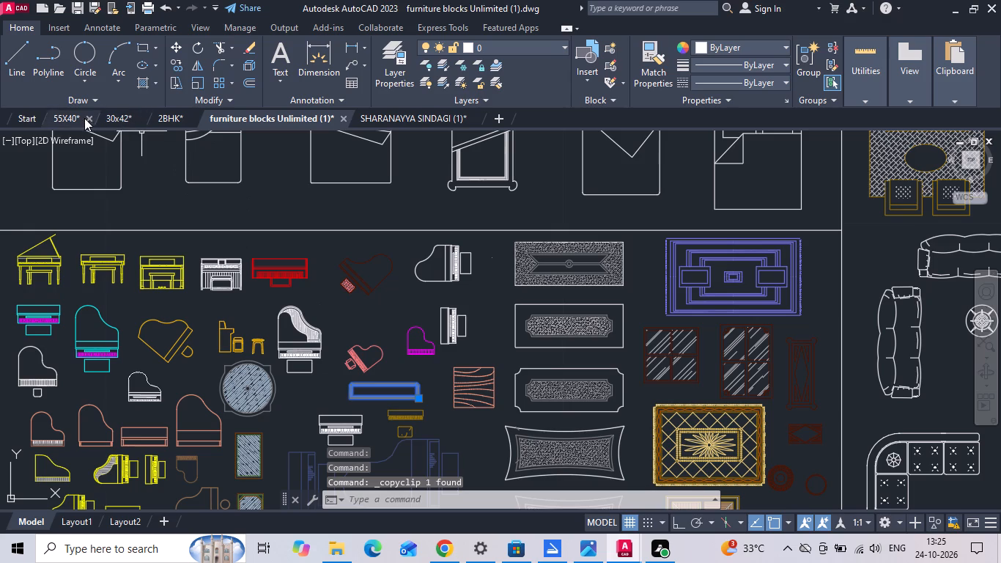
Paste the copied narrow golden block into the 55X40 drawing, in the empty area below the orange bed.
left_click(53, 113)
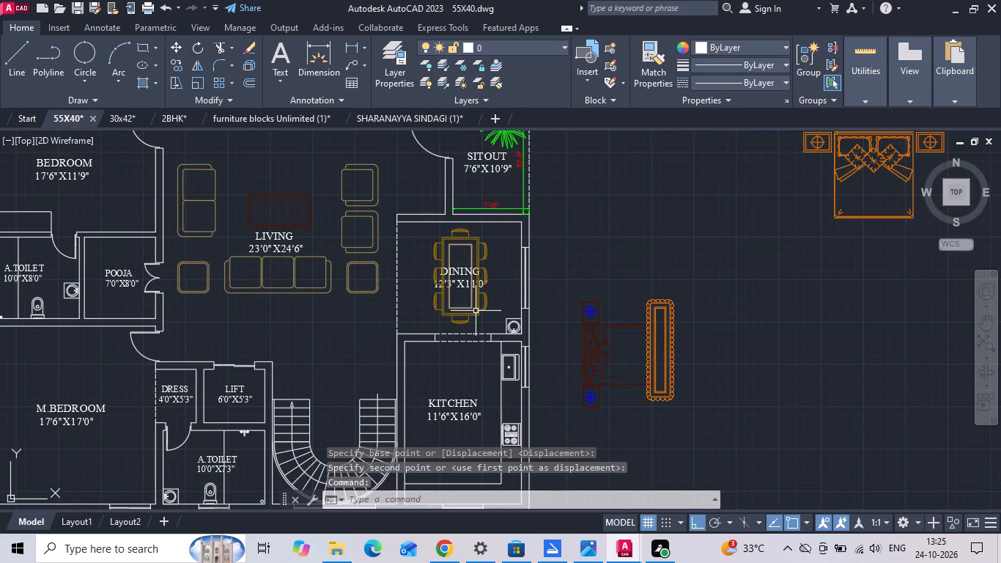
key("ctrl+v")
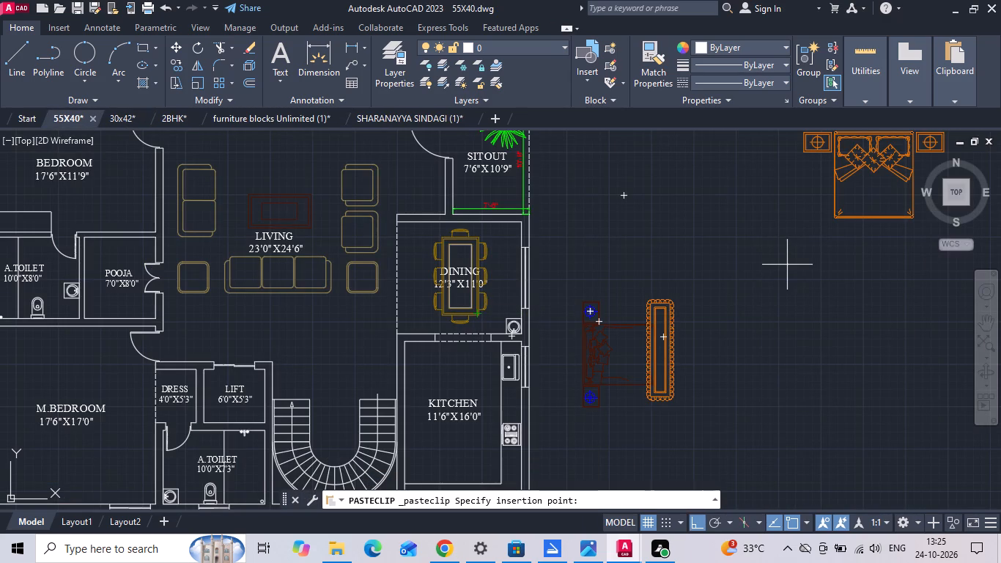
left_click(787, 265)
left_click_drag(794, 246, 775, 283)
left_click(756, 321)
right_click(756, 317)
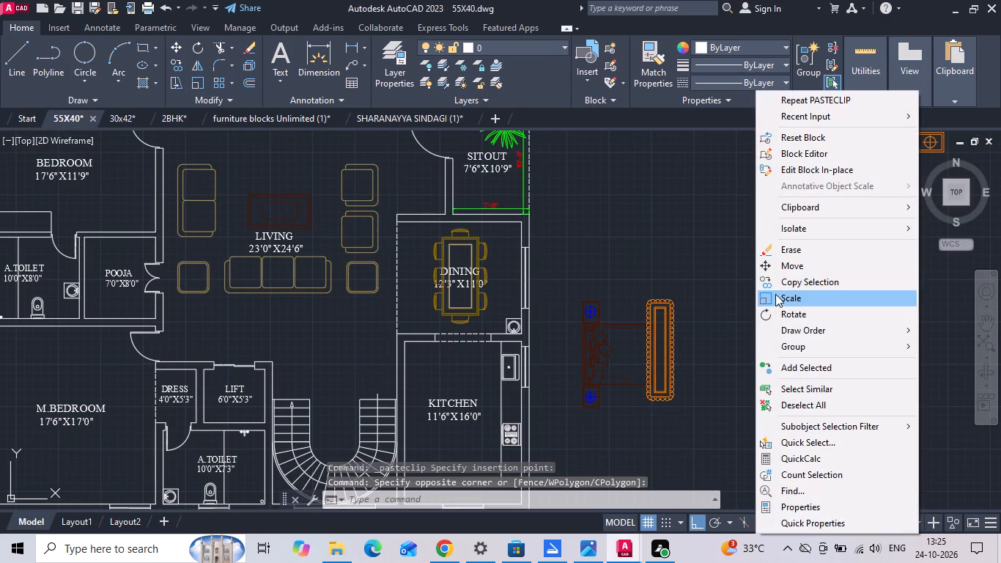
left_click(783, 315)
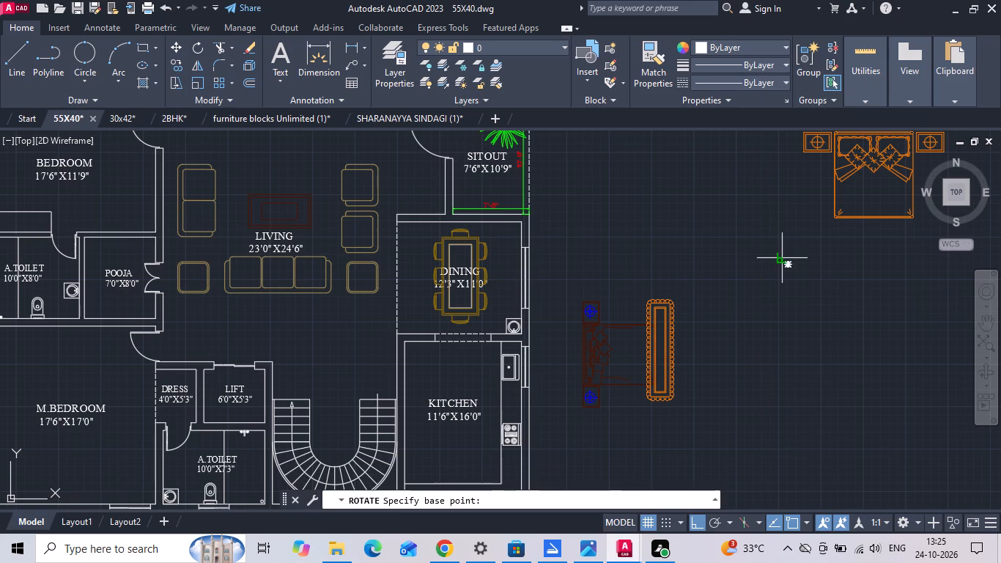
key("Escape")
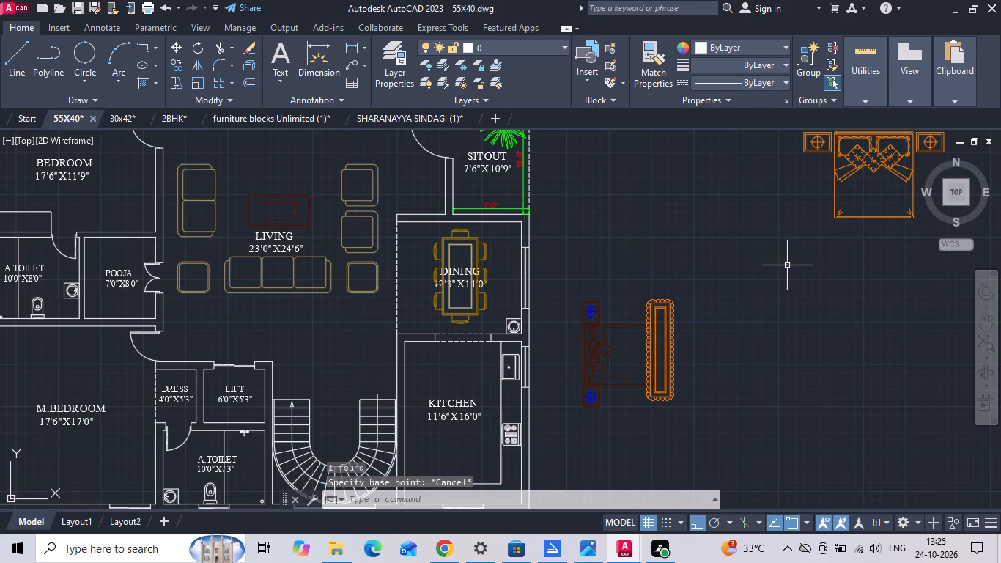
Scale the pasted narrow golden block by a factor of 39.3701.
left_click(787, 265)
right_click(787, 265)
left_click(816, 299)
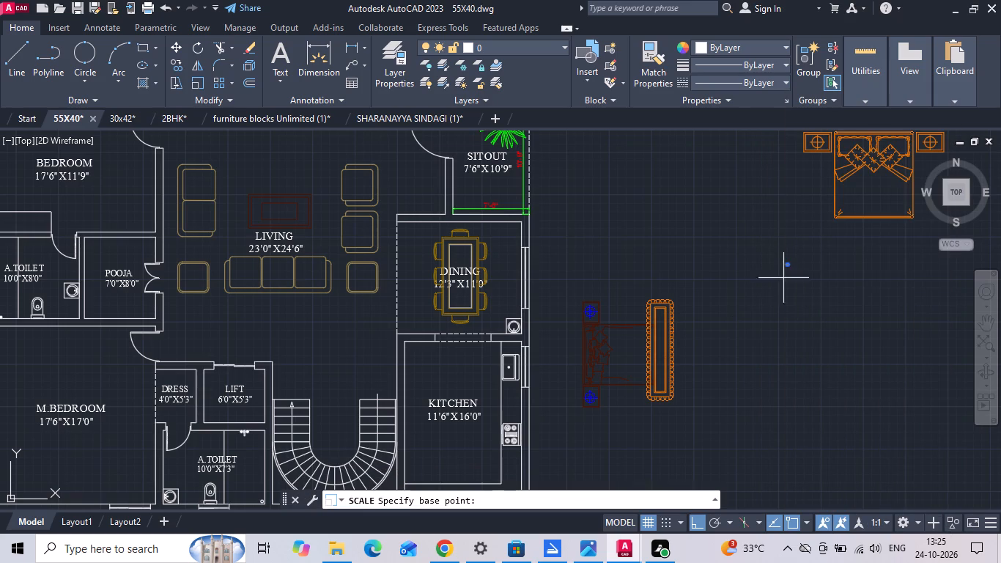
left_click_drag(788, 263, 778, 293)
key("3")
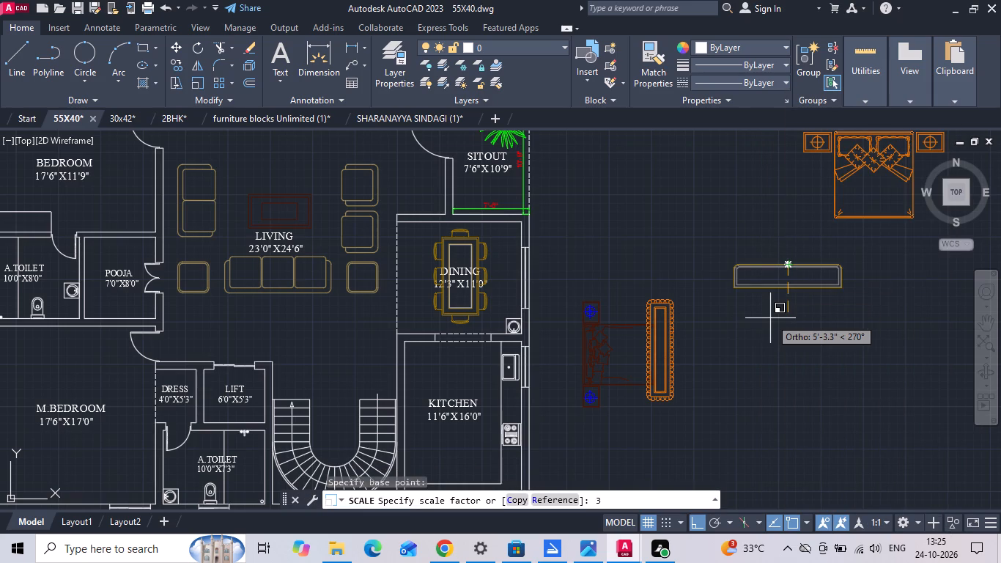
type("9.3701")
key("Return")
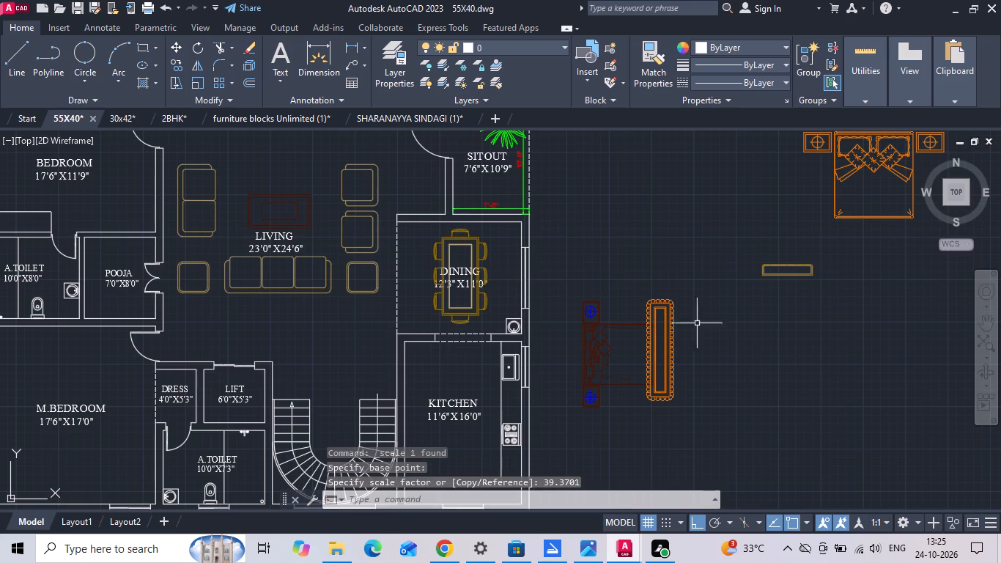
Delete the orange rug at the foot of the dark red bed.
left_click(660, 306)
key("Delete")
Rotate the narrow golden block by 270 degrees so it stands vertically.
left_click_drag(796, 243, 794, 268)
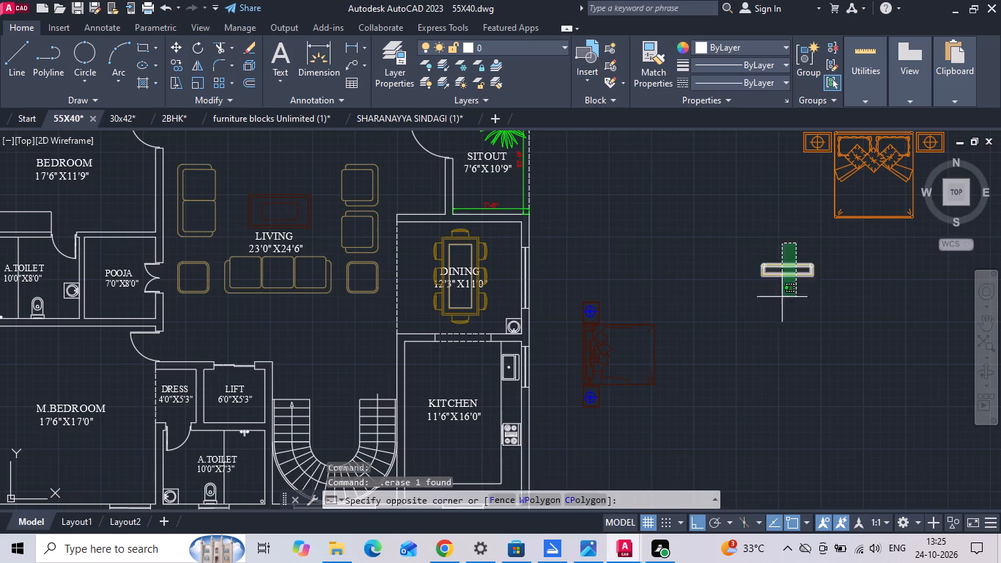
left_click(769, 310)
right_click(767, 310)
left_click(791, 309)
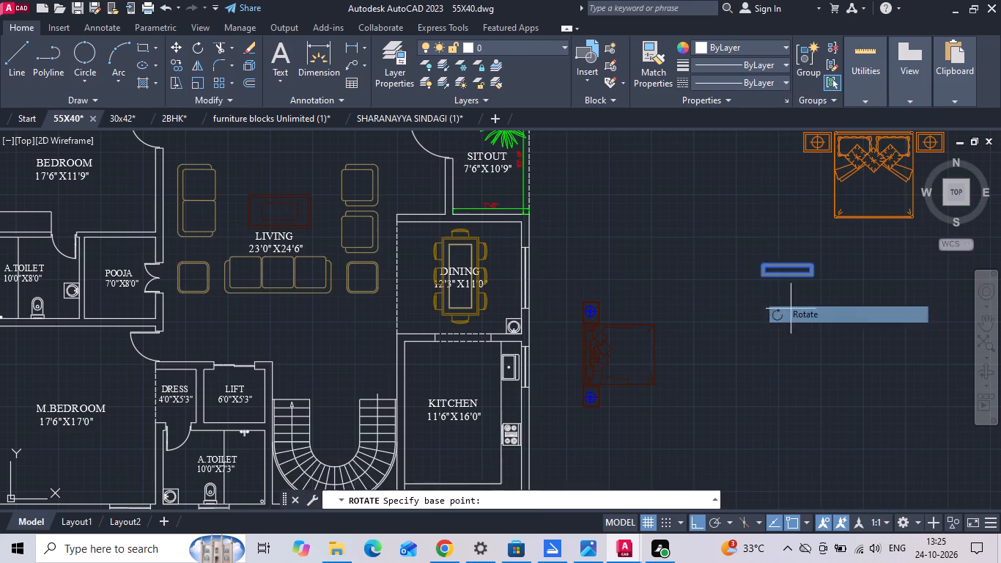
left_click_drag(791, 309, 794, 319)
left_click(776, 330)
Move the vertical golden bench against the foot edge of the dark red bed.
left_click_drag(820, 257, 830, 281)
left_click(842, 369)
right_click(844, 351)
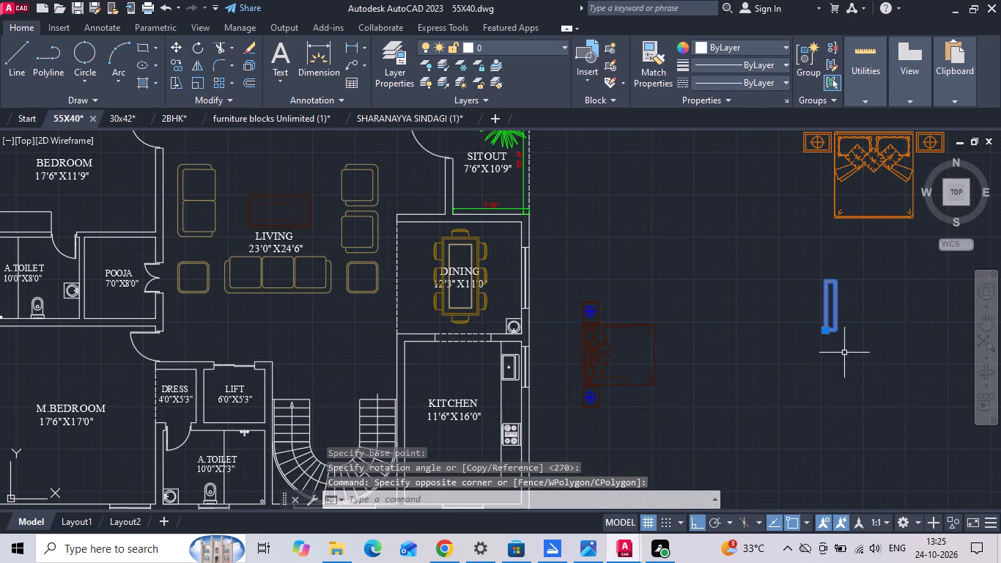
left_click(863, 266)
scroll(839, 265, "up", 6)
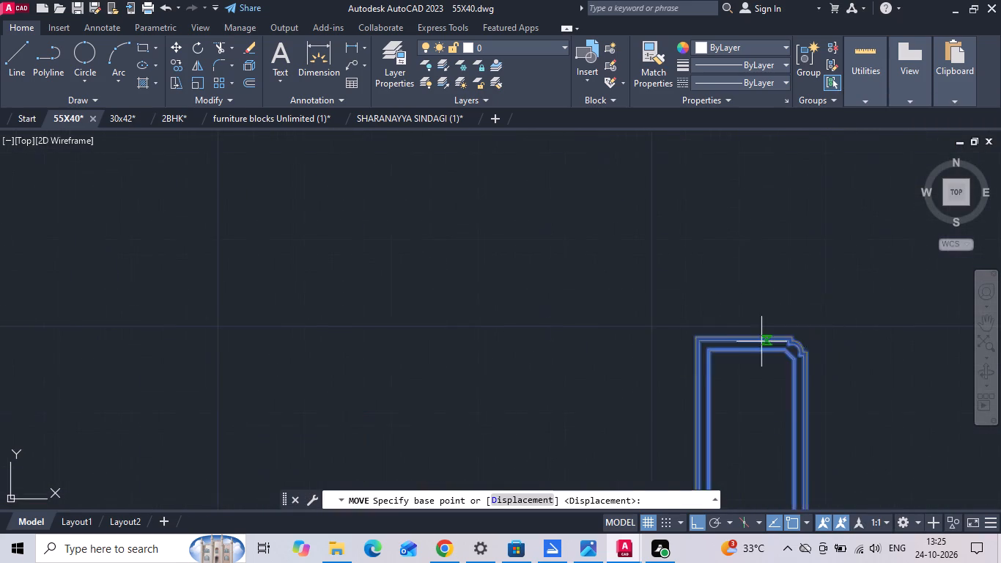
scroll(758, 343, "up", 1)
scroll(703, 234, "down", 3)
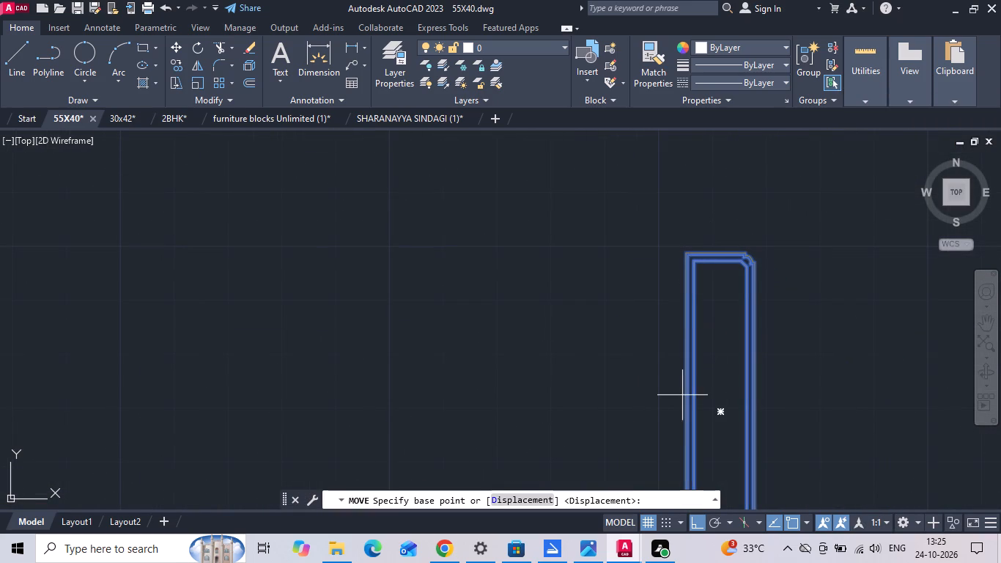
left_click(687, 412)
scroll(741, 372, "down", 2)
middle_click_drag(613, 436, 681, 378)
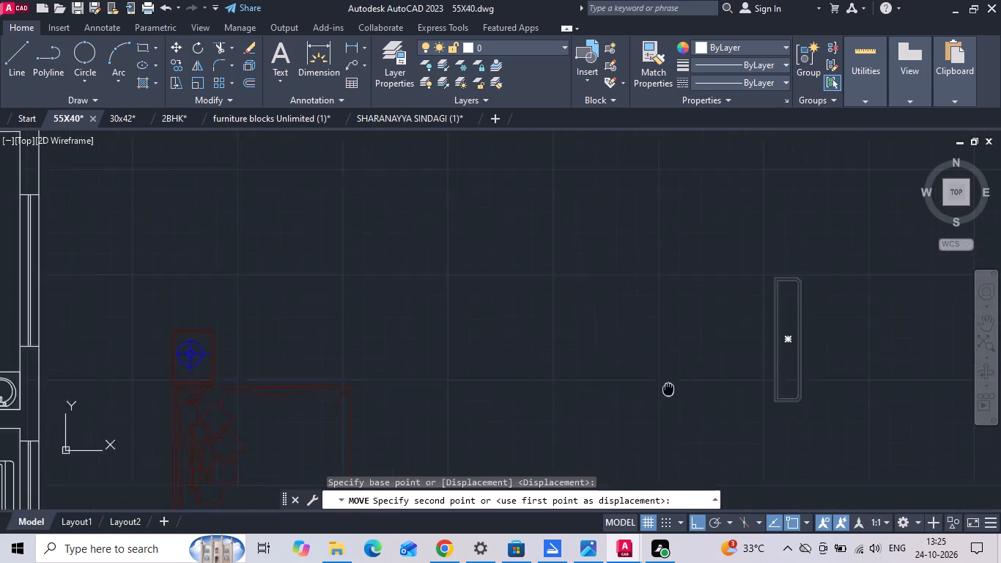
middle_click_drag(681, 378, 718, 344)
scroll(732, 328, "down", 1)
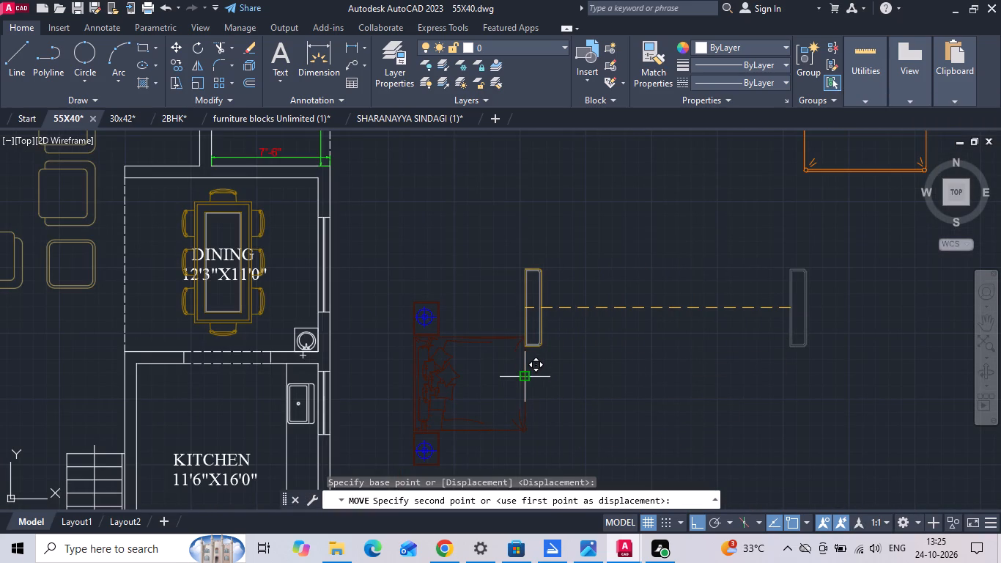
left_click(524, 380)
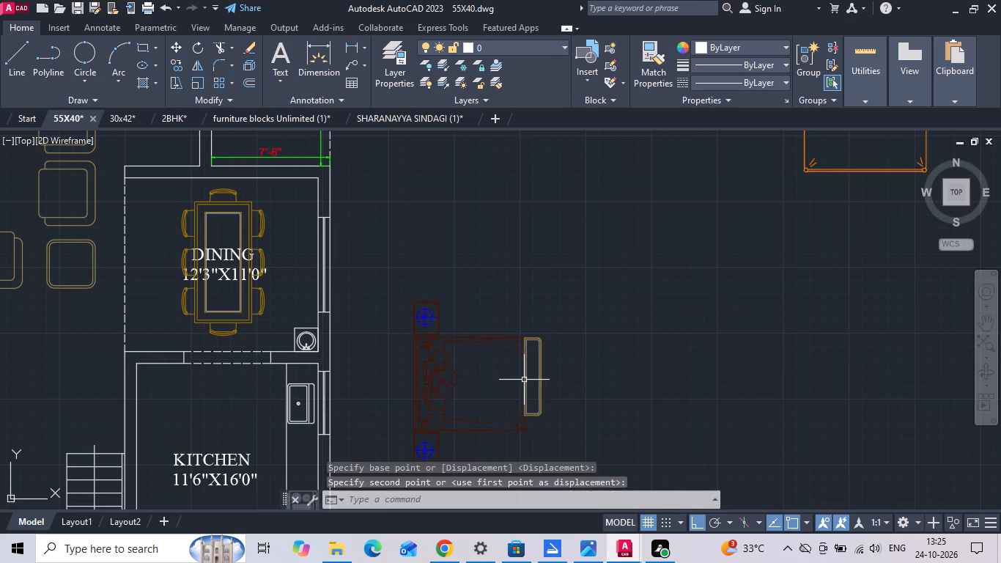
Scale the golden bench up freehand from the midpoint of its bed-side edge, so it extends past both sides of the bed.
middle_click_drag(524, 380, 534, 356)
scroll(626, 329, "down", 1)
scroll(579, 350, "up", 2)
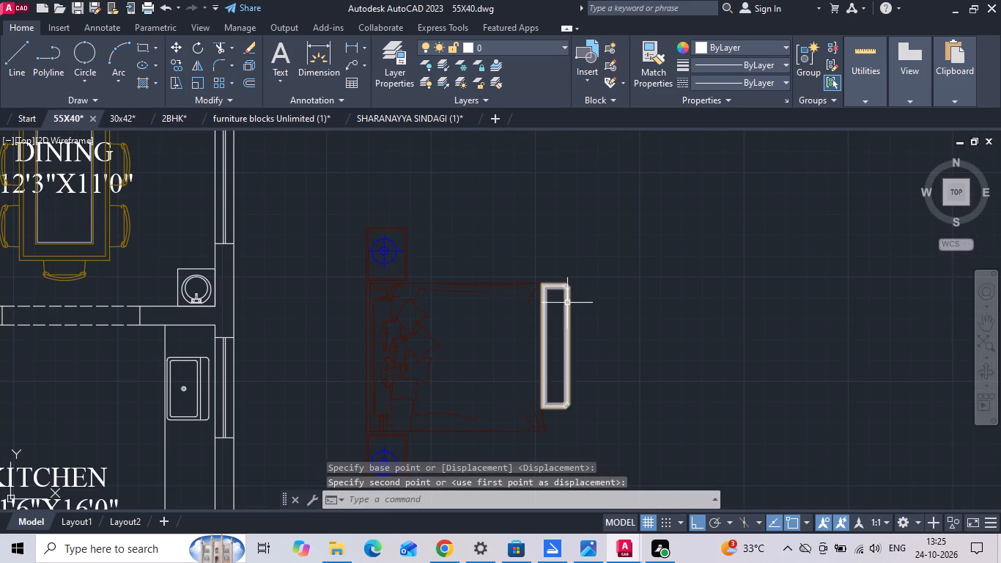
left_click(566, 301)
right_click(566, 301)
left_click(594, 304)
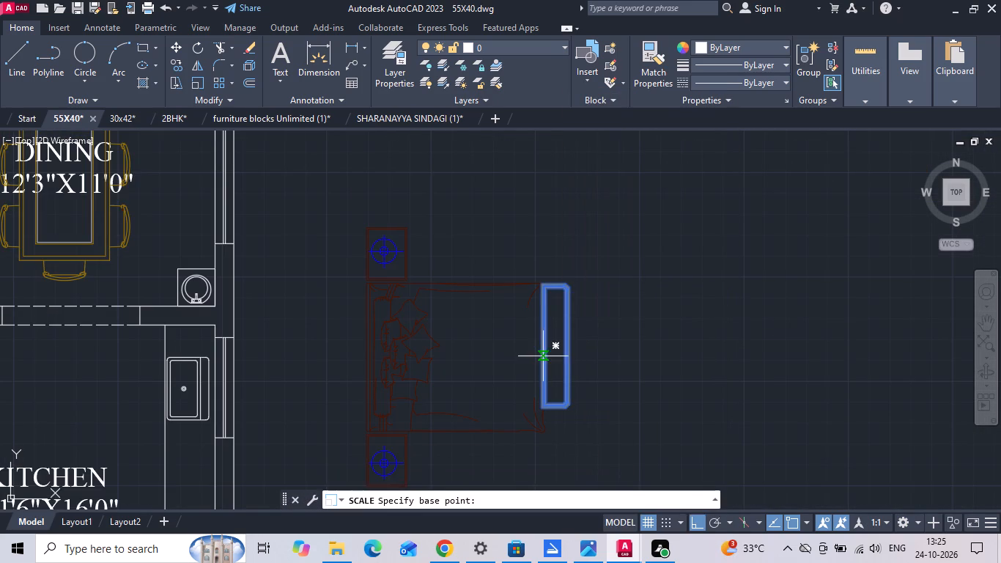
left_click(539, 348)
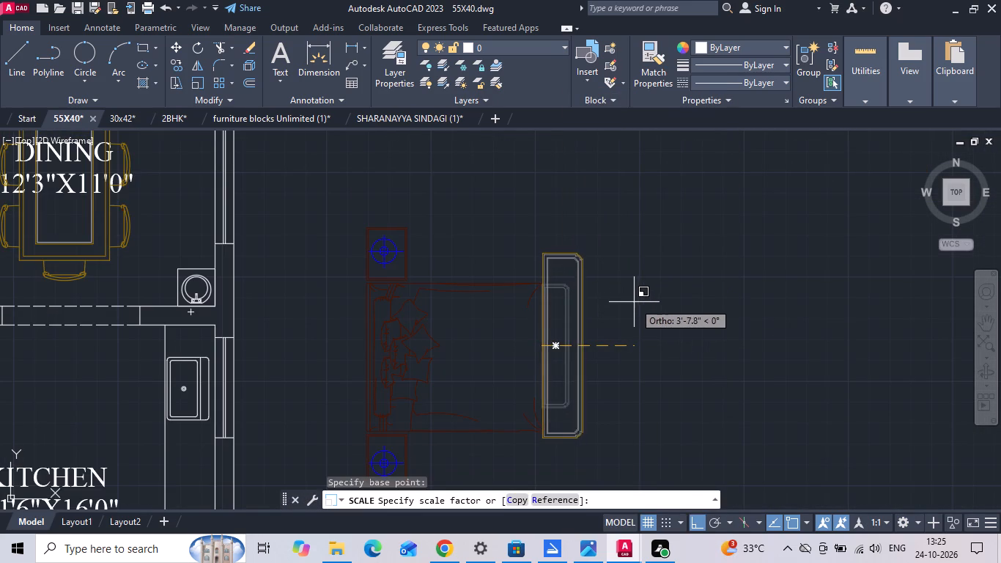
left_click(638, 302)
Move the enlarged golden bench slightly down to centre it along the foot of the dark red bed.
left_click(575, 305)
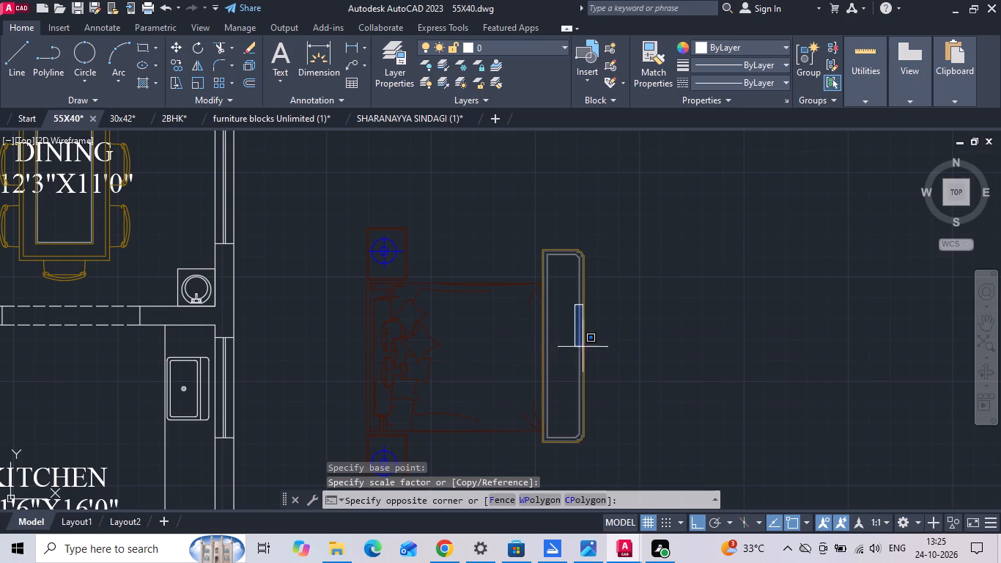
left_click(619, 326)
left_click(583, 331)
right_click(582, 331)
left_click(621, 268)
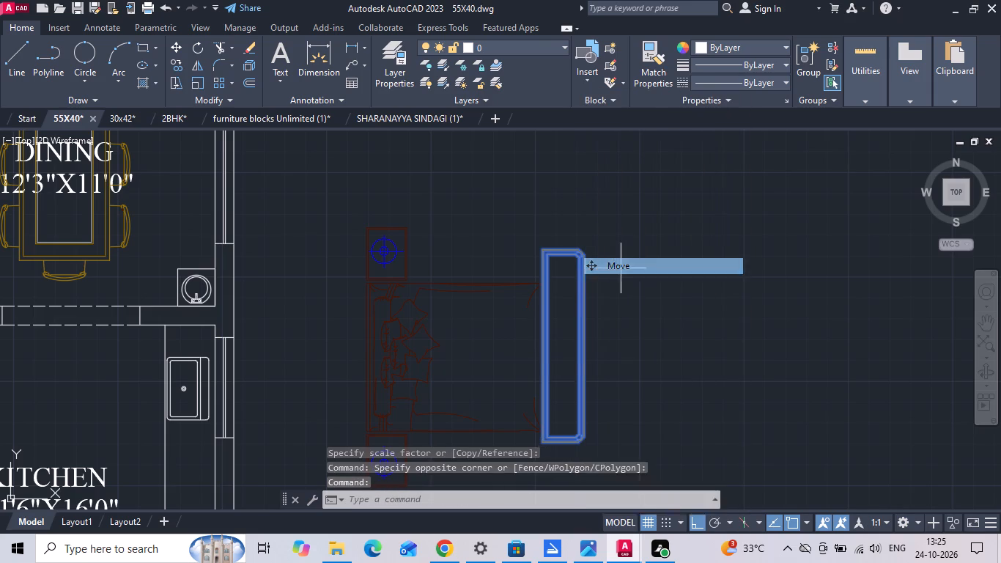
left_click(544, 342)
left_click(543, 350)
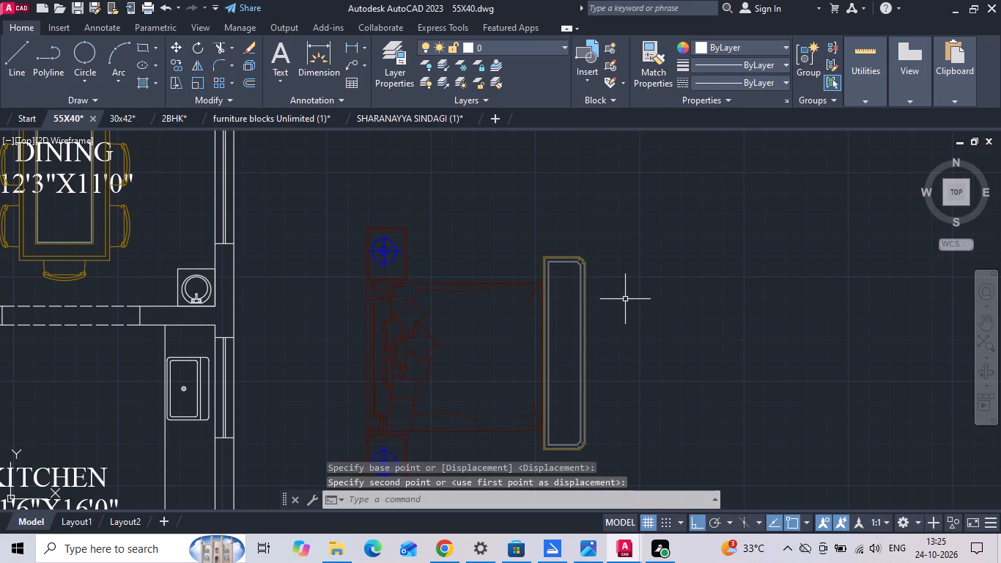
Move the dark red bed and its golden bench into the 17'6"X11'9" BEDROOM, with the headboard against the outer window wall.
scroll(628, 302, "down", 3)
scroll(682, 356, "down", 2)
scroll(437, 350, "up", 2)
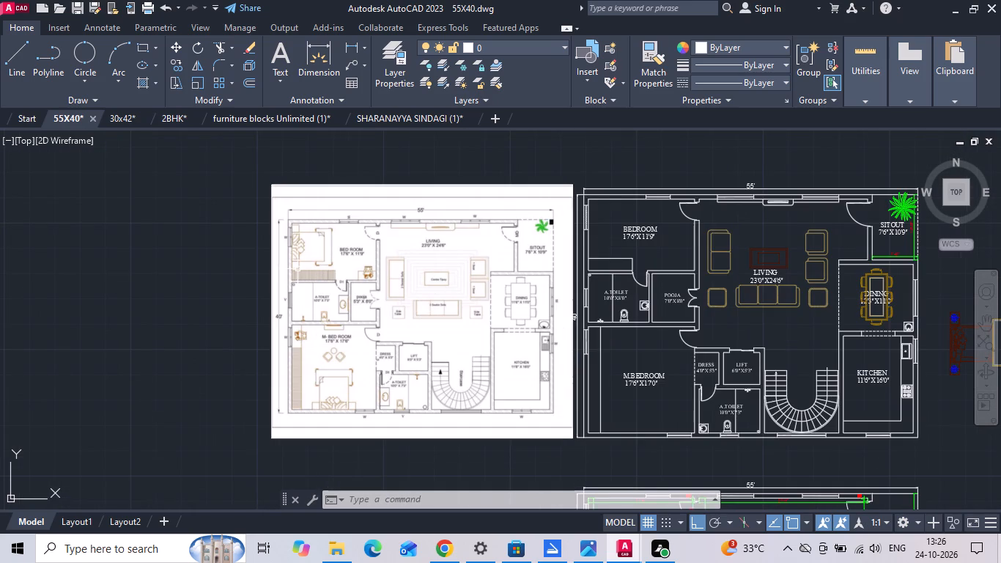
scroll(265, 230, "down", 2)
scroll(500, 254, "up", 2)
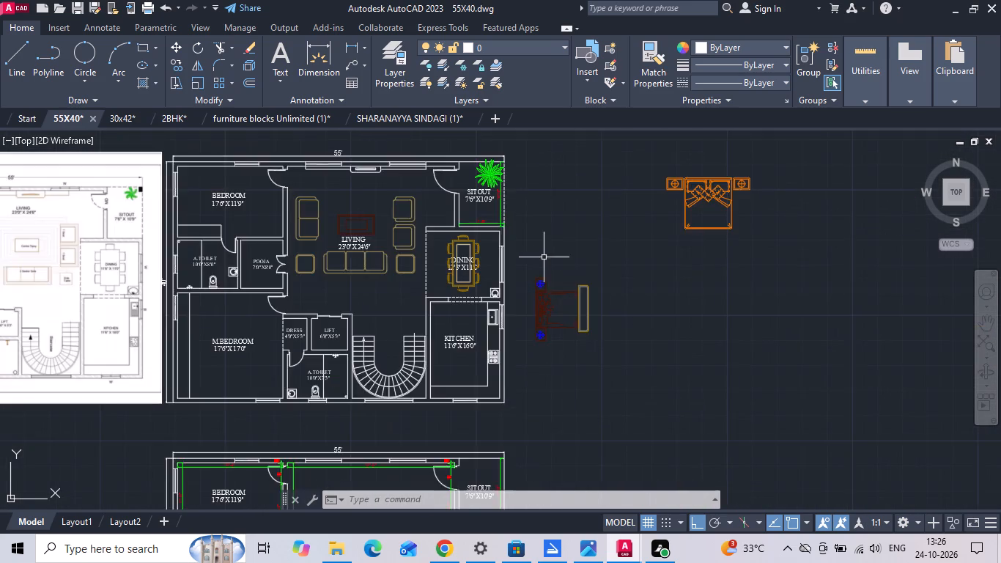
scroll(582, 304, "up", 3)
scroll(643, 290, "down", 1)
left_click_drag(660, 206, 627, 260)
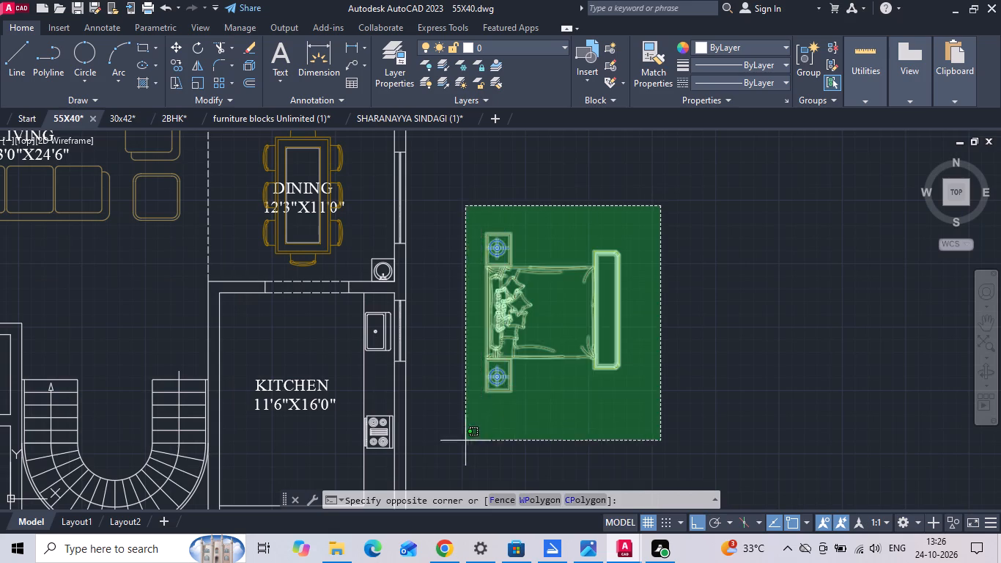
left_click(465, 442)
right_click(454, 311)
left_click(490, 290)
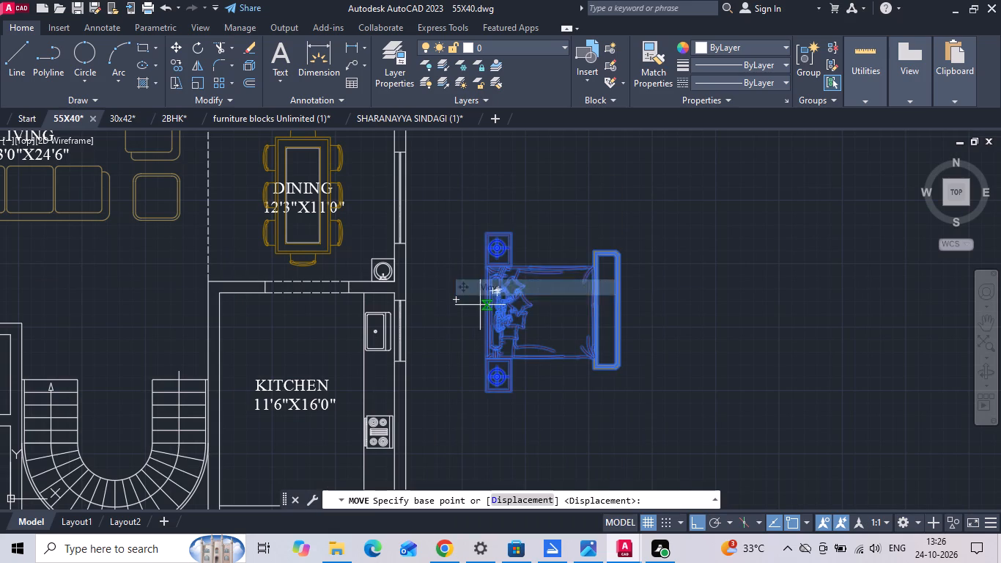
left_click(486, 314)
scroll(653, 282, "down", 4)
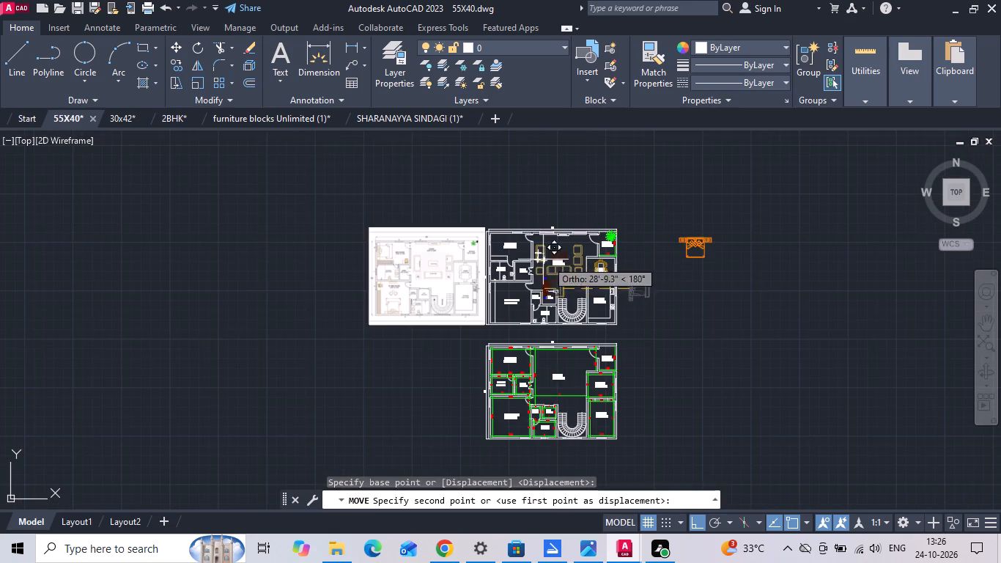
scroll(533, 256, "up", 2)
middle_click_drag(459, 240, 564, 254)
scroll(566, 244, "up", 1)
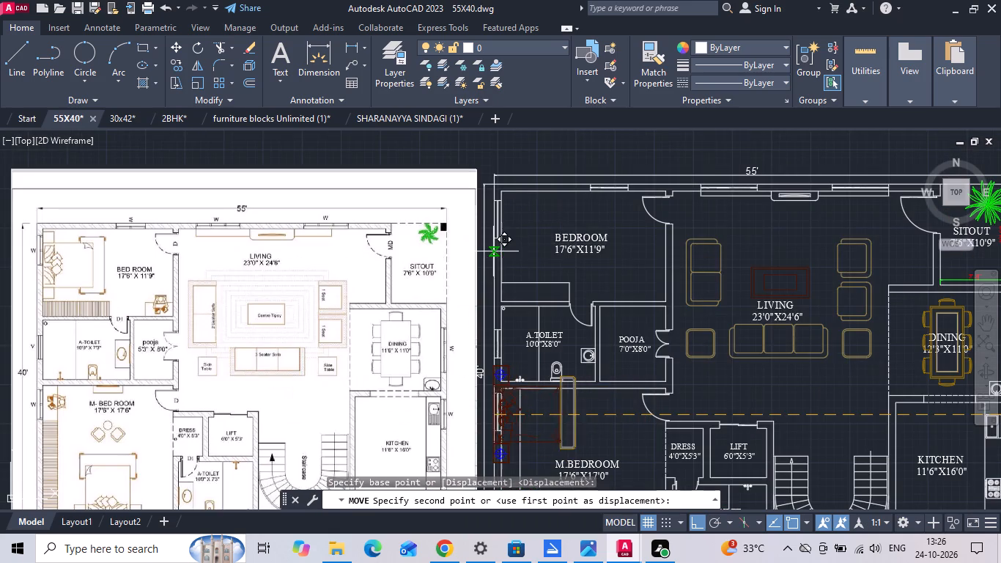
left_click(506, 240)
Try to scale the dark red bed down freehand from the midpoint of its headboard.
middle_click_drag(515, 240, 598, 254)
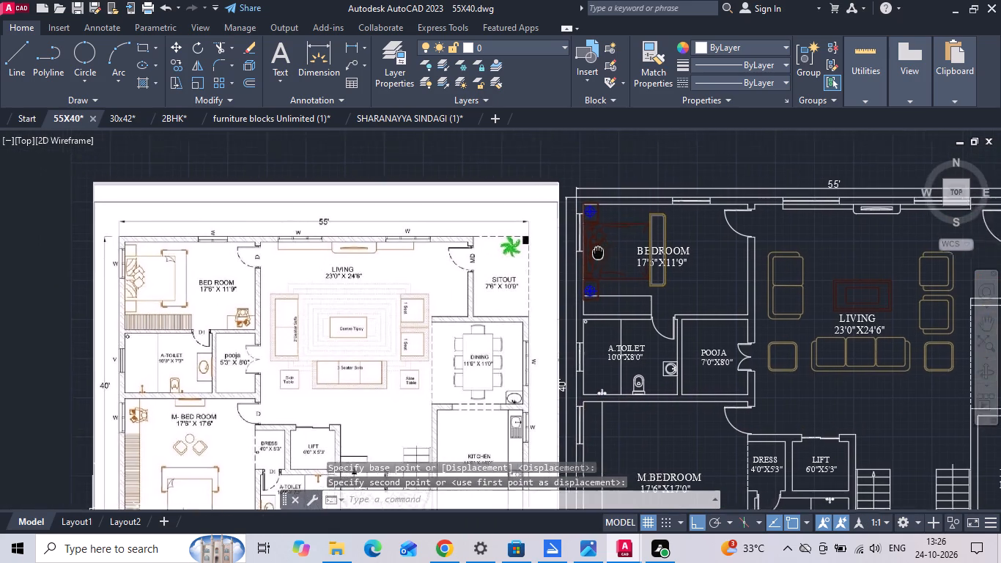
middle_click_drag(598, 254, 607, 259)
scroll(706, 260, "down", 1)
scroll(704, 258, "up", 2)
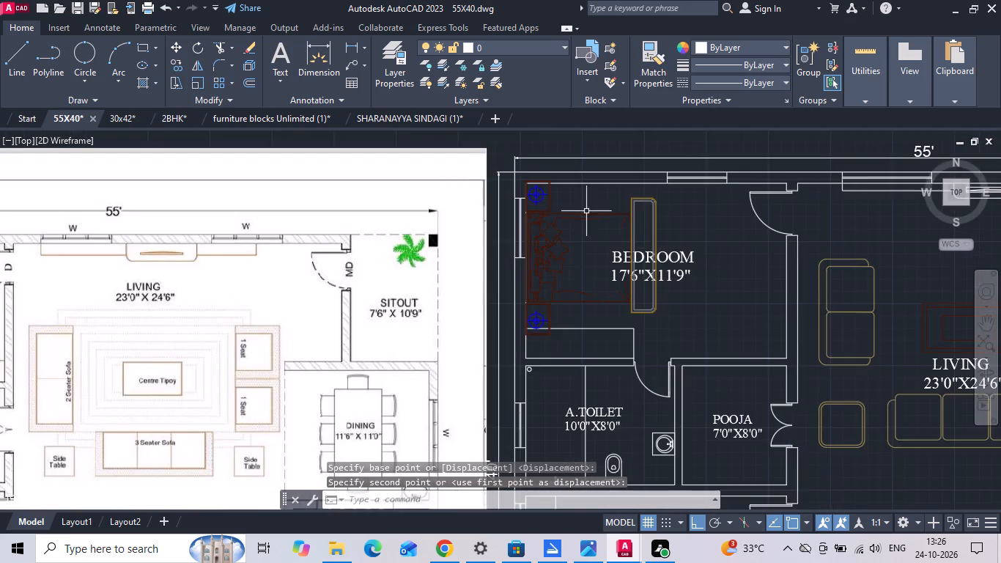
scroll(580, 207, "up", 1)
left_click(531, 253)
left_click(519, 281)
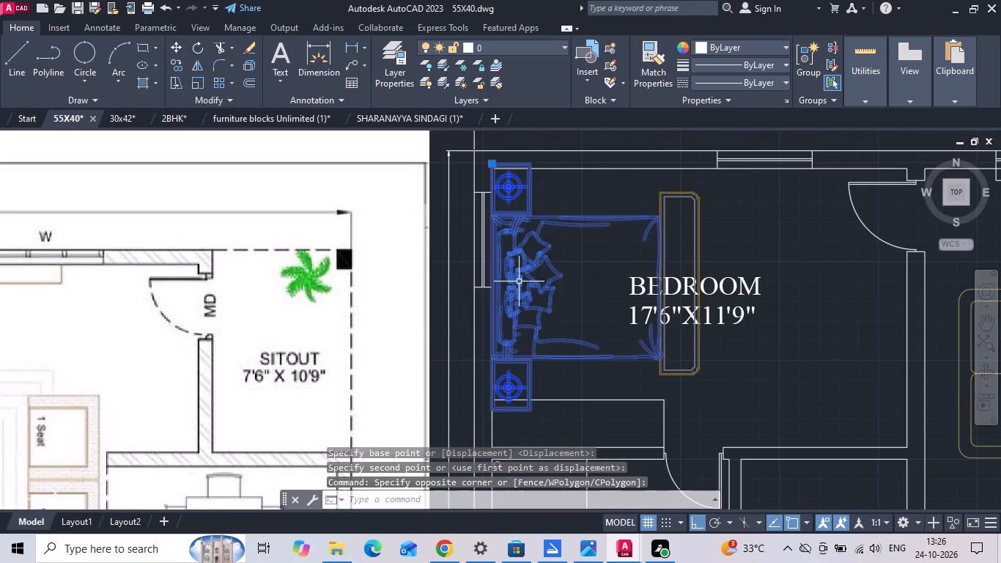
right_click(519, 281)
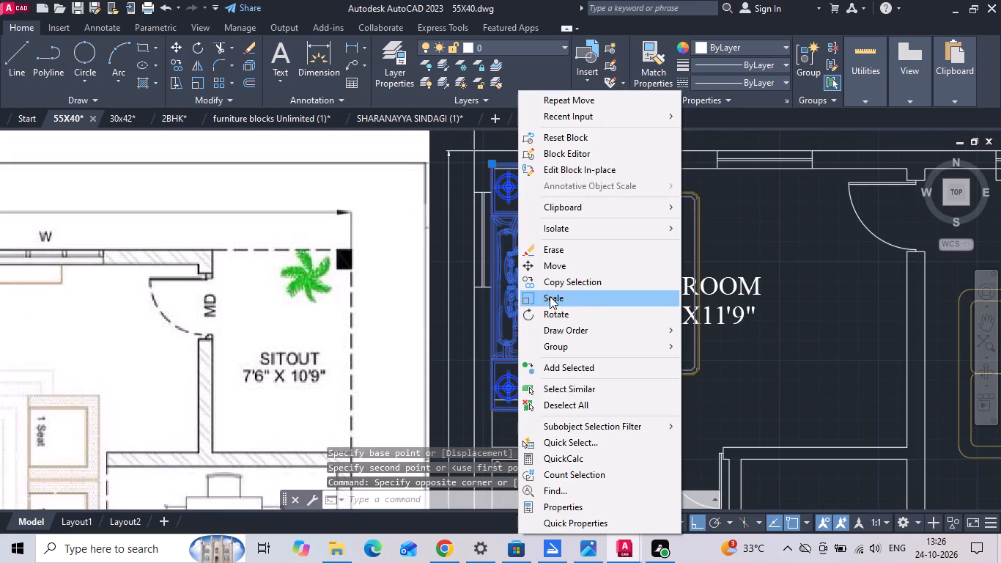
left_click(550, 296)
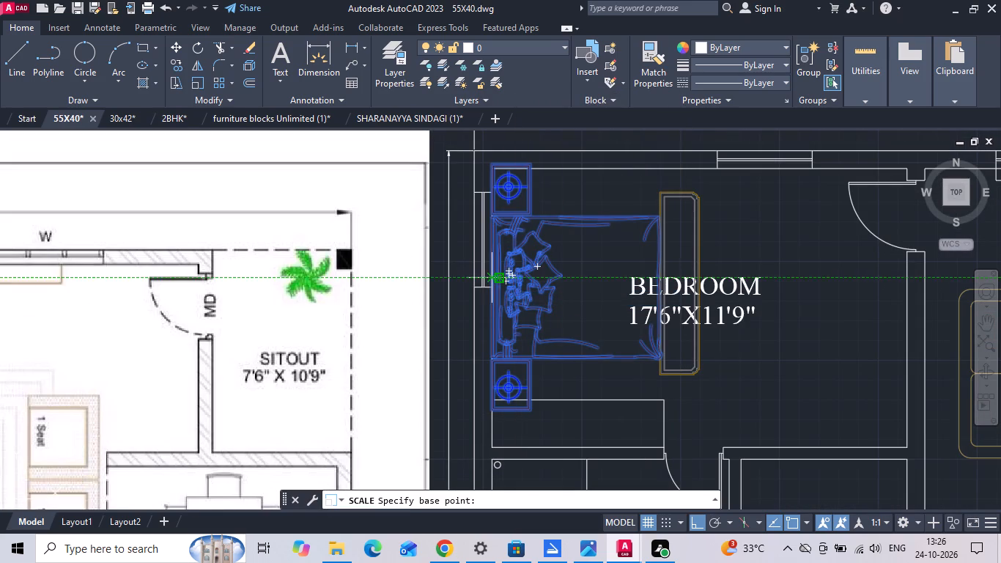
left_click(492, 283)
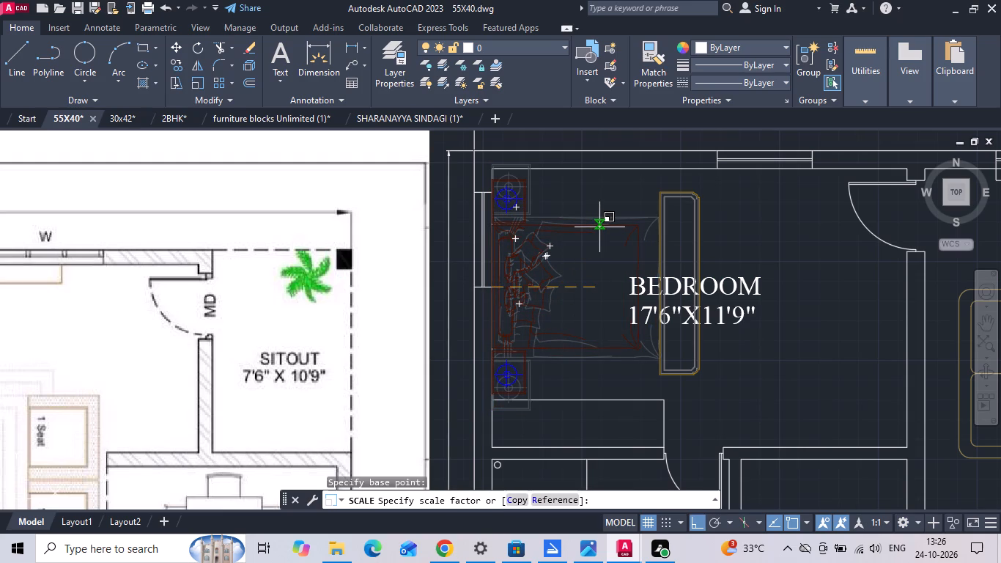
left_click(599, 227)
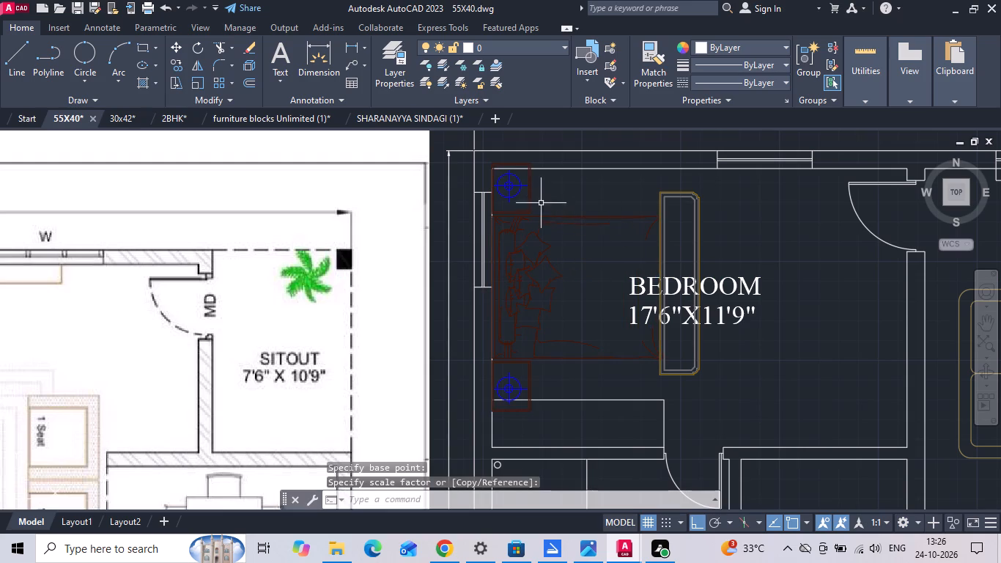
Scale the dark red bed and nightstands down freehand from the headboard midpoint, so they clear the wardrobe outline in BEDROOM.
left_click(540, 217)
right_click(540, 217)
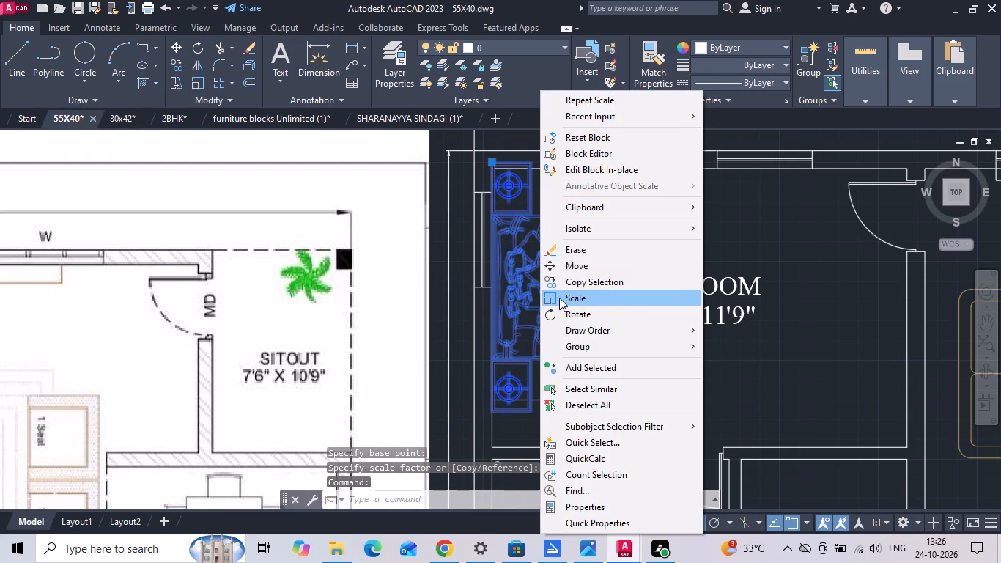
left_click(559, 298)
left_click(489, 292)
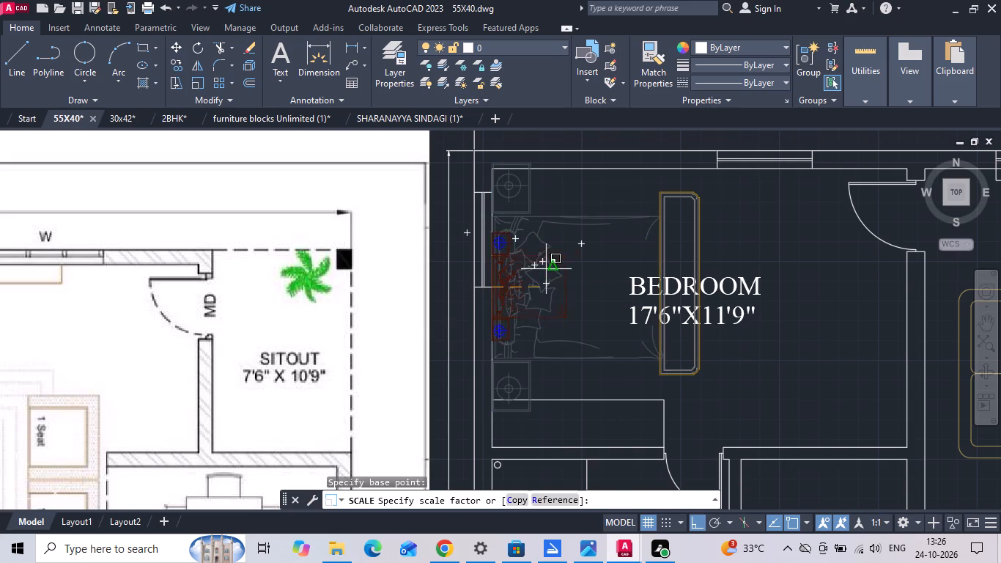
left_click(598, 243)
Move the reduced bed so its upper nightstand's outer corner meets the inner wall corner of BEDROOM.
left_click(591, 236)
left_click(576, 217)
right_click(575, 216)
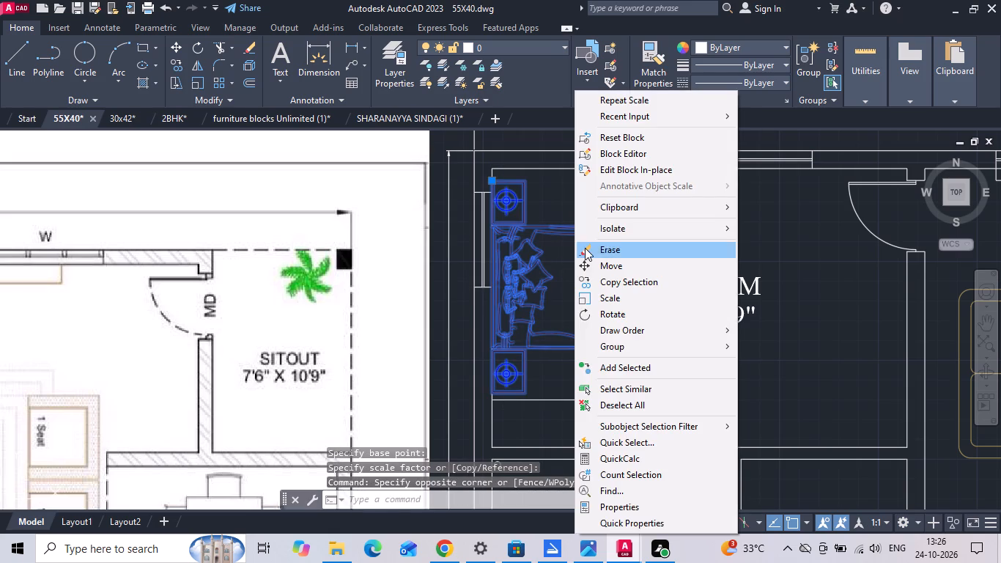
left_click(591, 267)
scroll(503, 182, "up", 5)
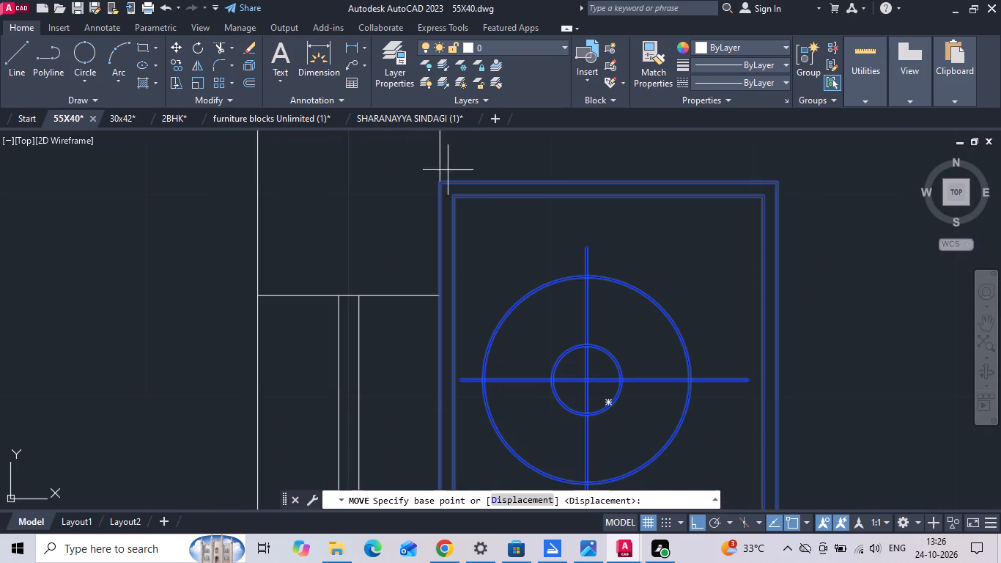
left_click(443, 184)
scroll(446, 235, "down", 1)
middle_click_drag(439, 196, 445, 276)
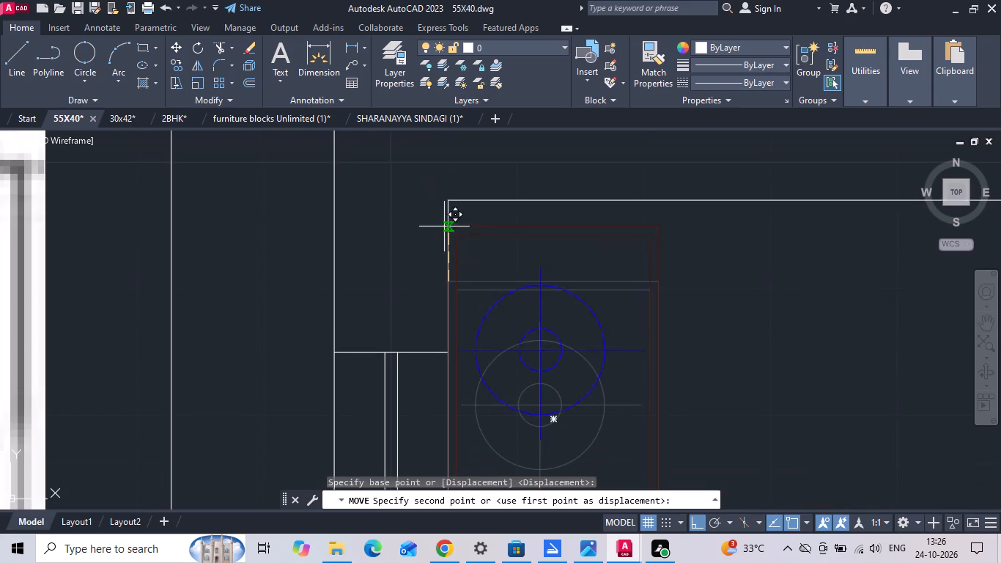
left_click(450, 202)
Scale the golden bench down freehand from its bed-side midpoint, to slightly longer than the bed's width.
scroll(485, 182, "down", 5)
scroll(569, 216, "up", 1)
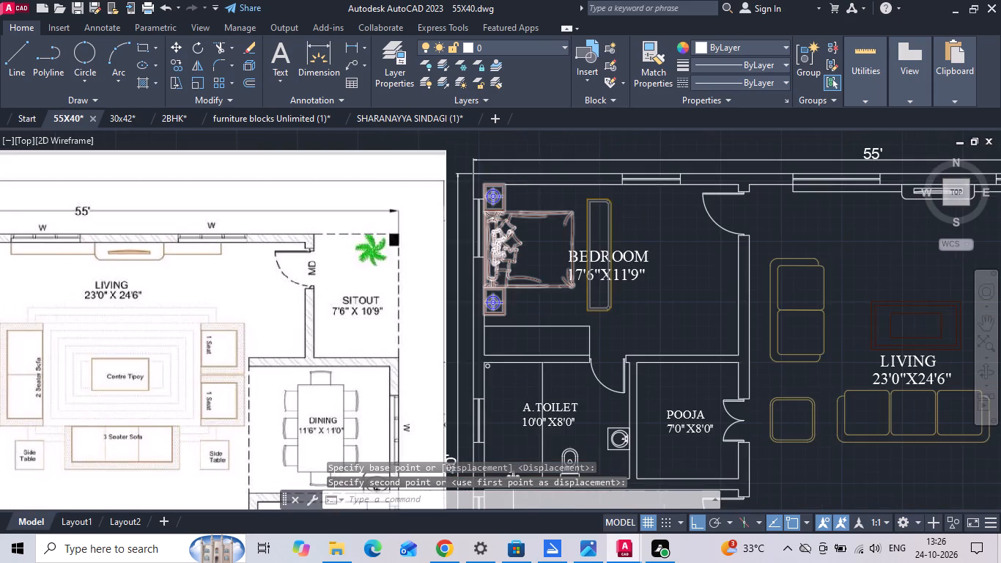
left_click(597, 213)
right_click(597, 213)
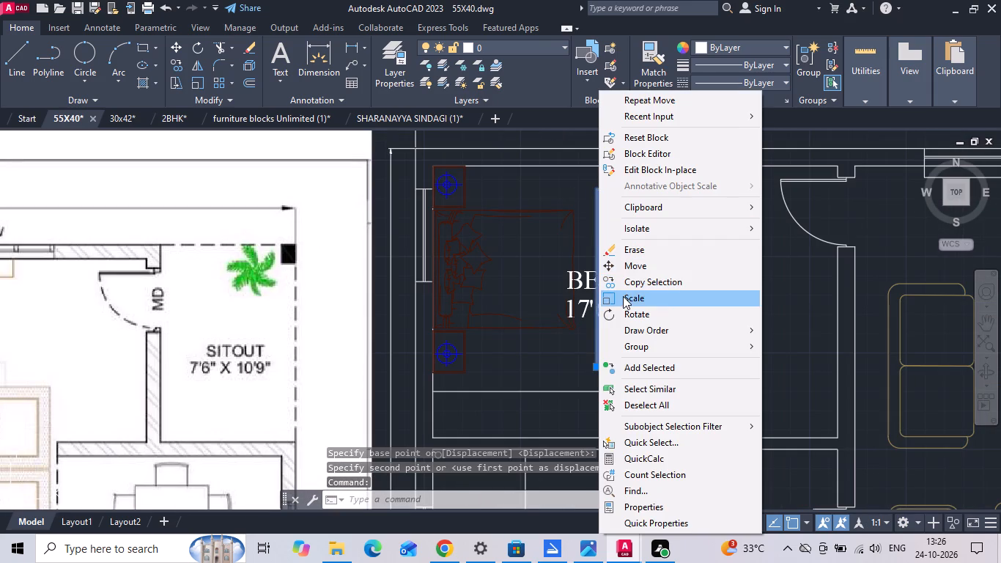
left_click(623, 296)
left_click(594, 279)
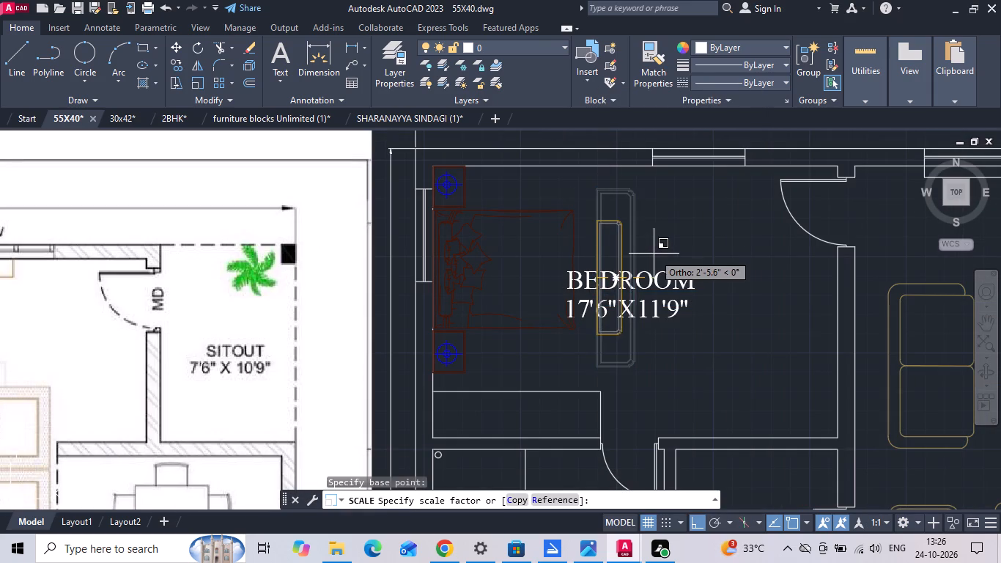
left_click(667, 237)
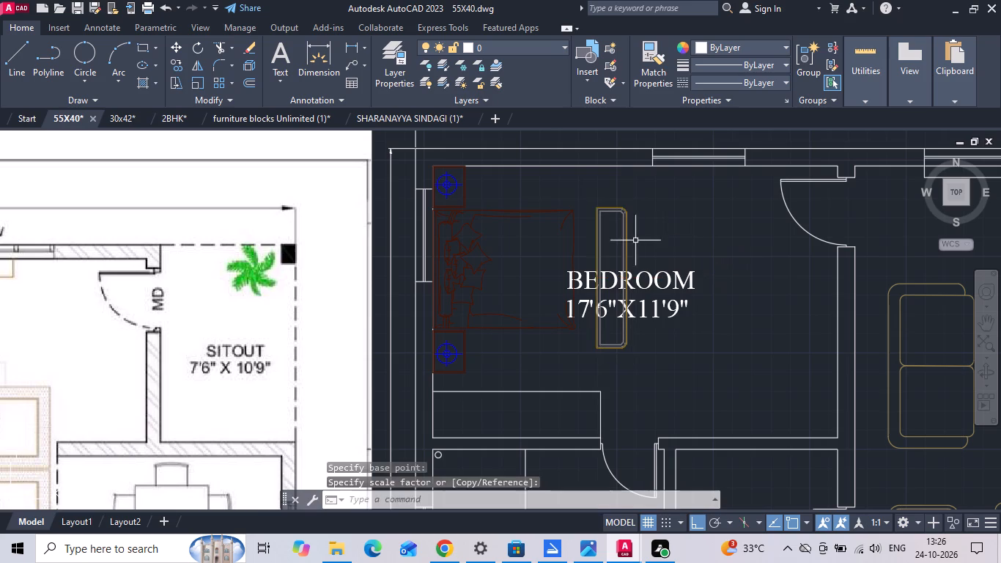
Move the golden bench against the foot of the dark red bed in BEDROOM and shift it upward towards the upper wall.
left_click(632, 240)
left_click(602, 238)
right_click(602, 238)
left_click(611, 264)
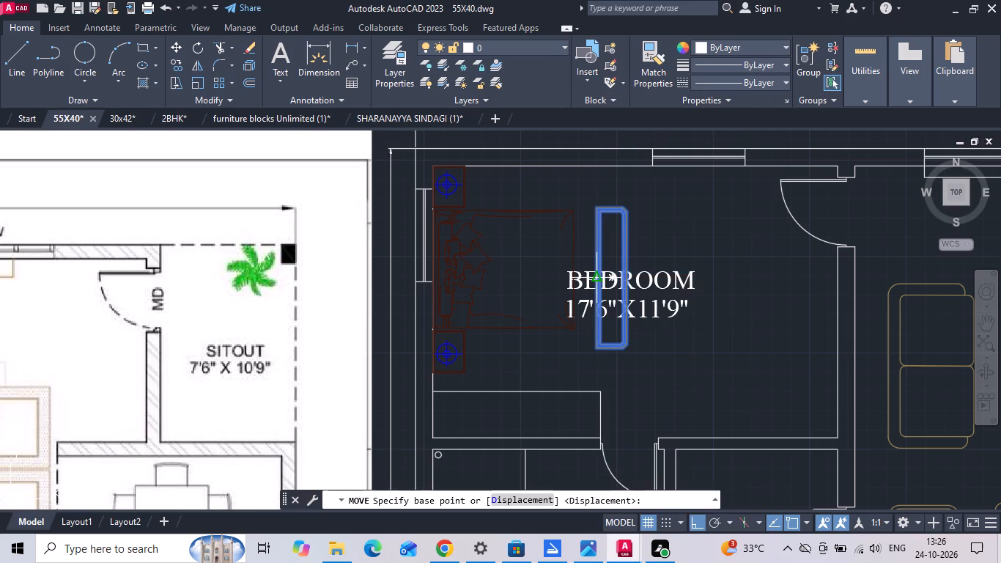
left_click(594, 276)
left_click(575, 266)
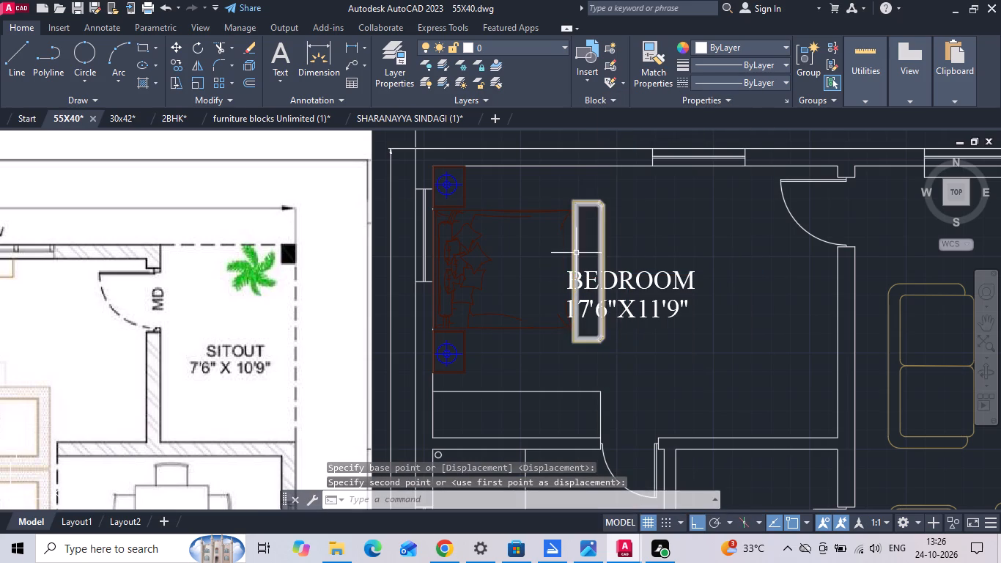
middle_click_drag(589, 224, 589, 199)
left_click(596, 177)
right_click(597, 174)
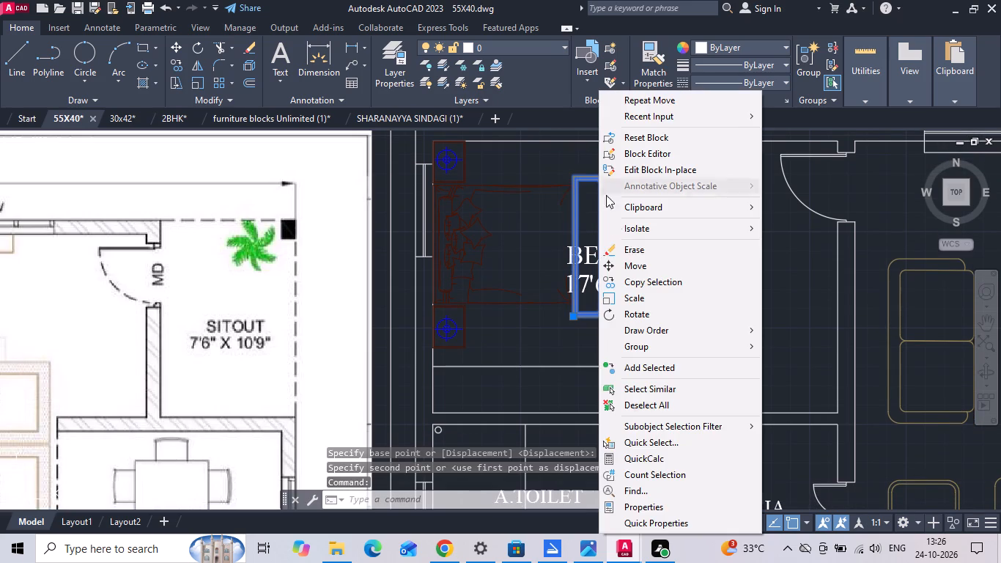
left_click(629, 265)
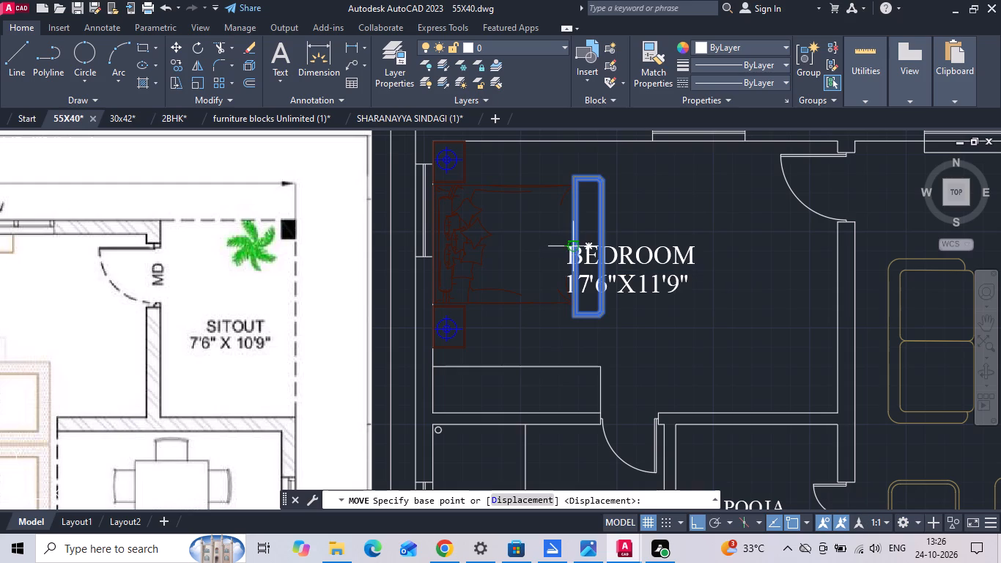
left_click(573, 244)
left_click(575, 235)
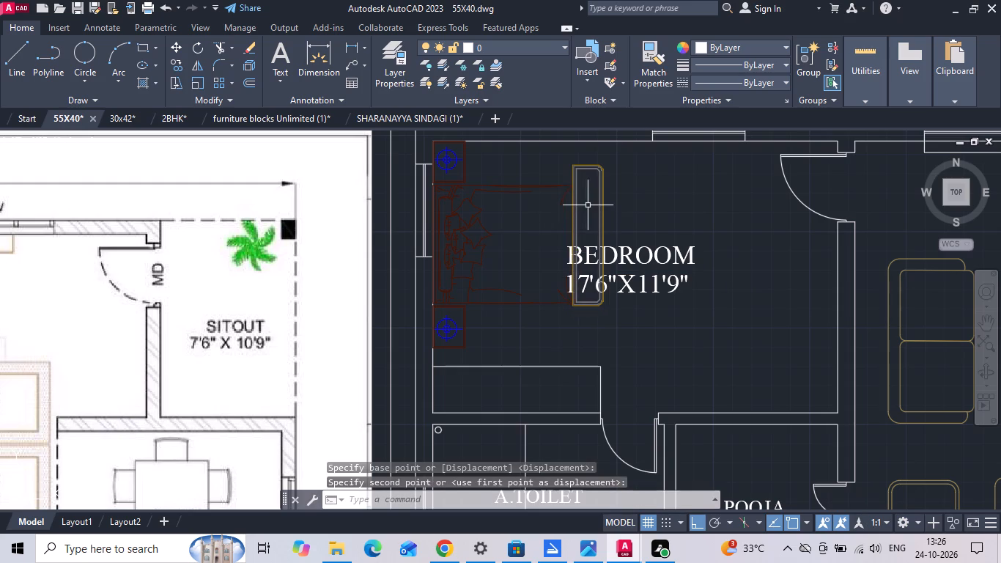
Move the BEDROOM 17'6"X11'9" label sideways towards the room's centre, clear of the bench.
left_click(651, 251)
right_click(651, 251)
left_click(666, 268)
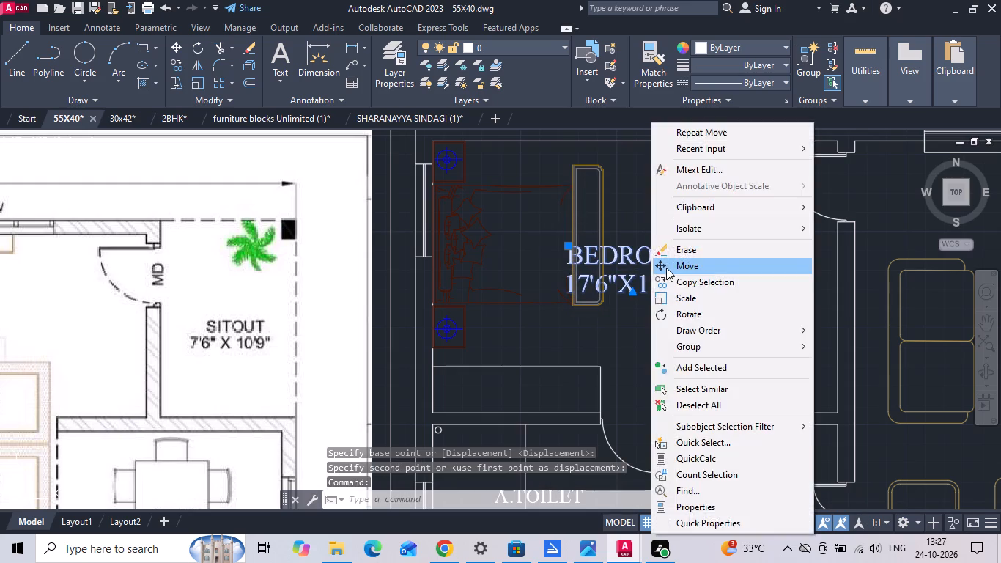
left_click_drag(638, 346, 645, 349)
left_click(712, 349)
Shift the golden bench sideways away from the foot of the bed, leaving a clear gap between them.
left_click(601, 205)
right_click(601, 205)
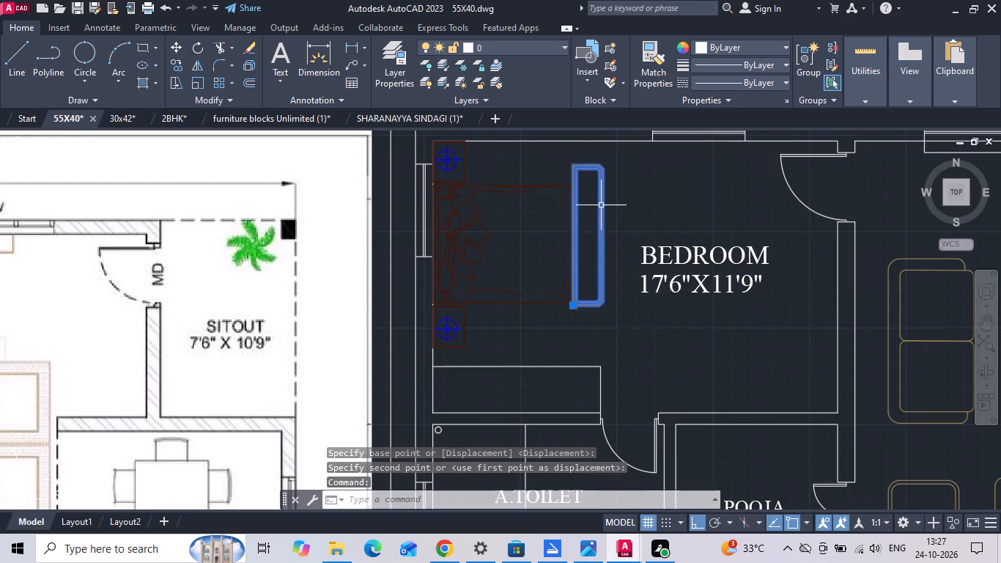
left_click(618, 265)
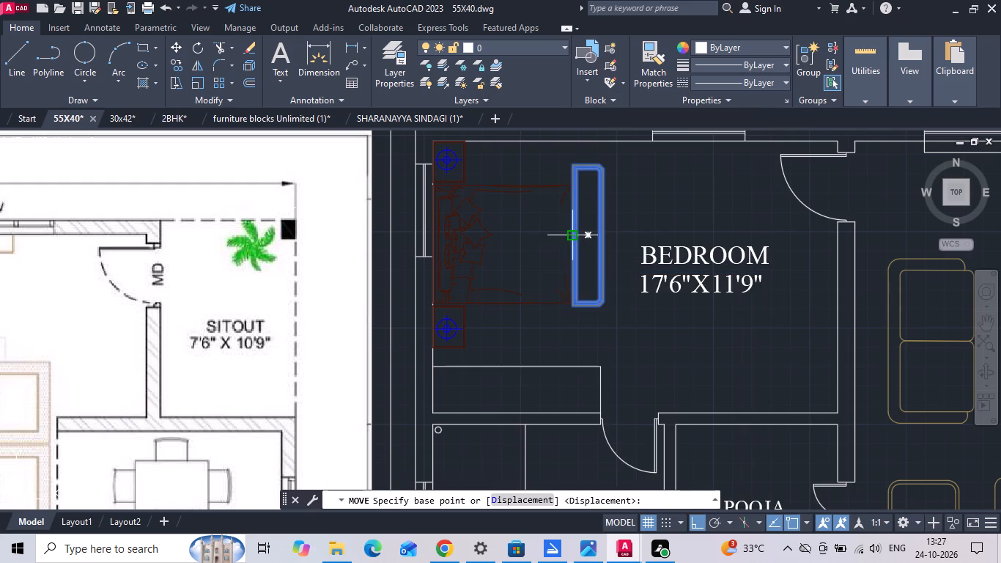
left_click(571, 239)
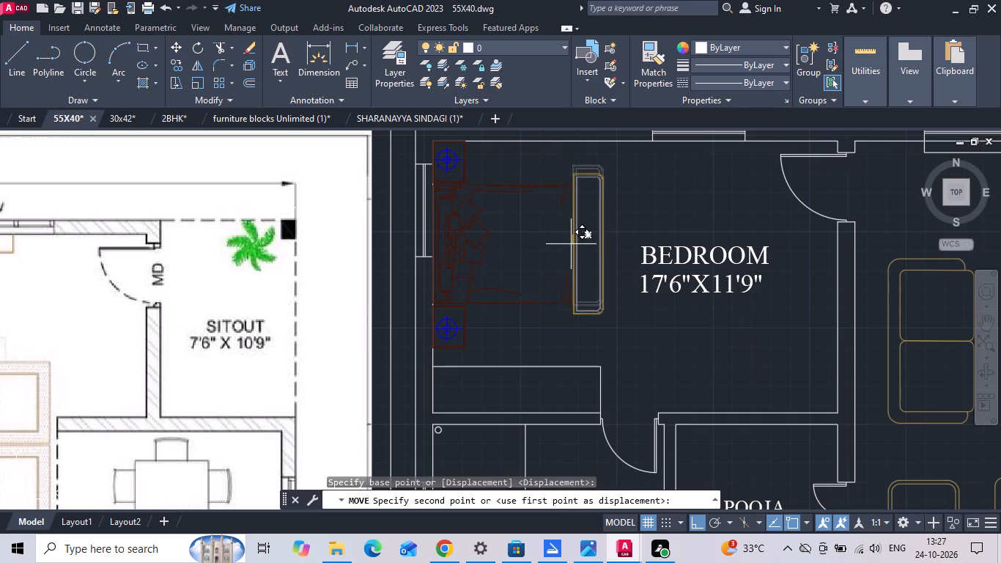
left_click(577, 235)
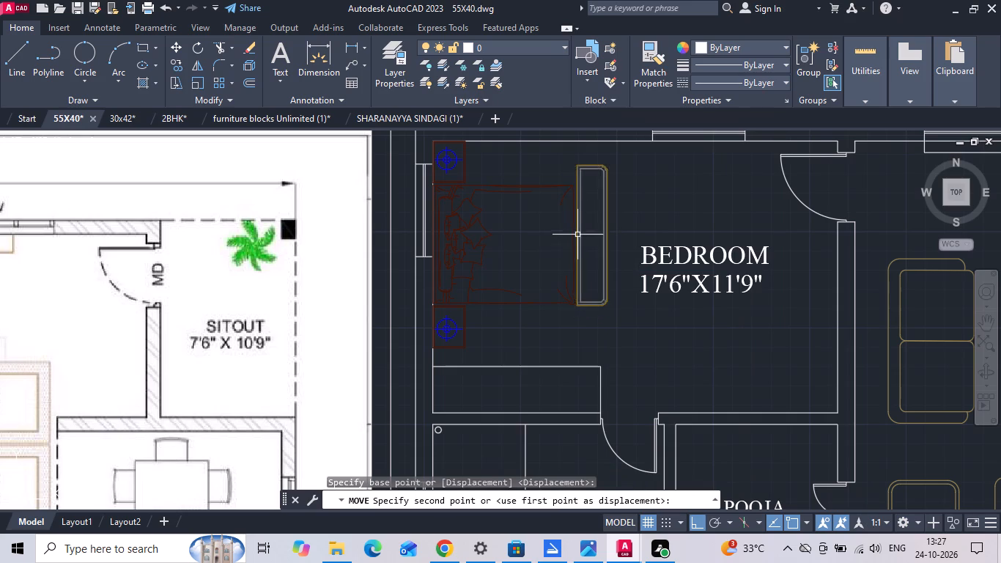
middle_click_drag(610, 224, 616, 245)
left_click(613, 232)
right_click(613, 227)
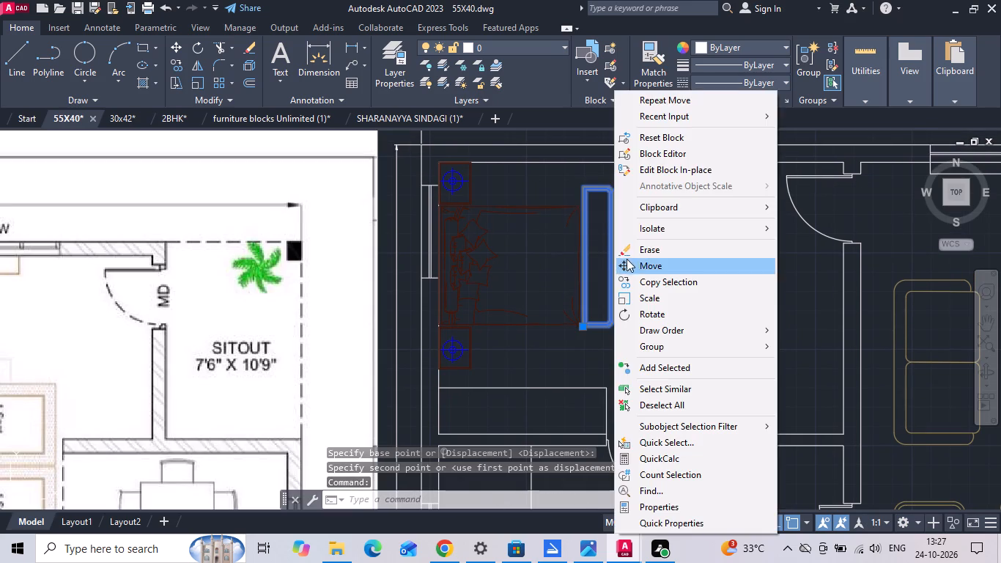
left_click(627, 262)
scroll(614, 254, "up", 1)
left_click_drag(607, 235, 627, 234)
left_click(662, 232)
Move the golden bench by its bed-side midpoint onto the midpoint of the bed's foot edge.
left_click_drag(659, 217, 631, 230)
left_click(599, 238)
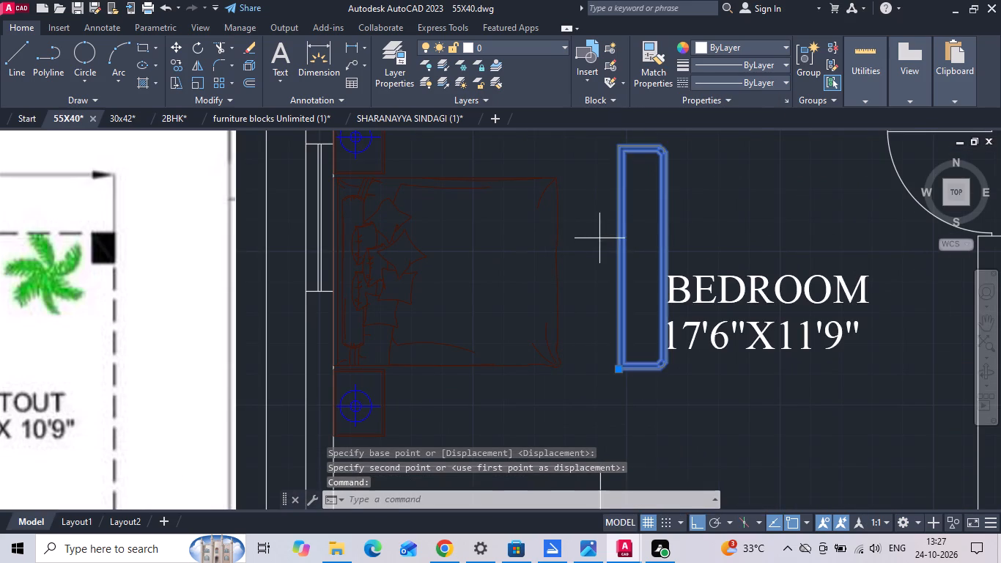
right_click(598, 232)
left_click(628, 261)
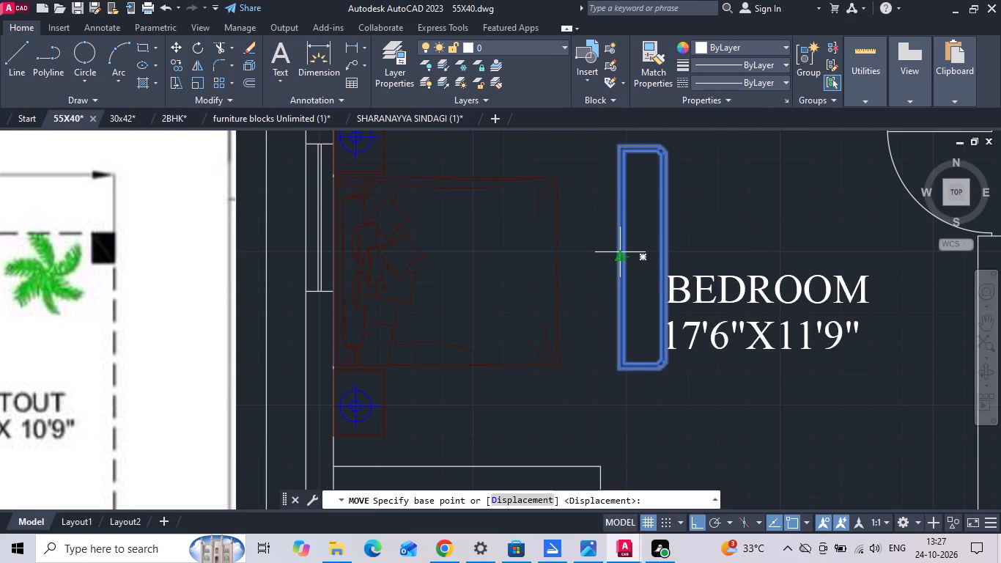
left_click(618, 255)
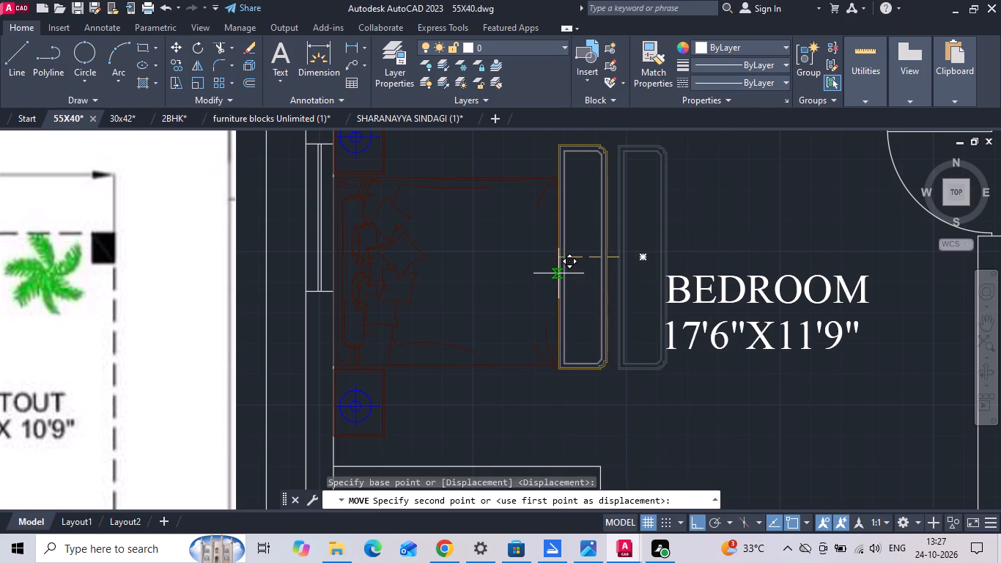
left_click(557, 269)
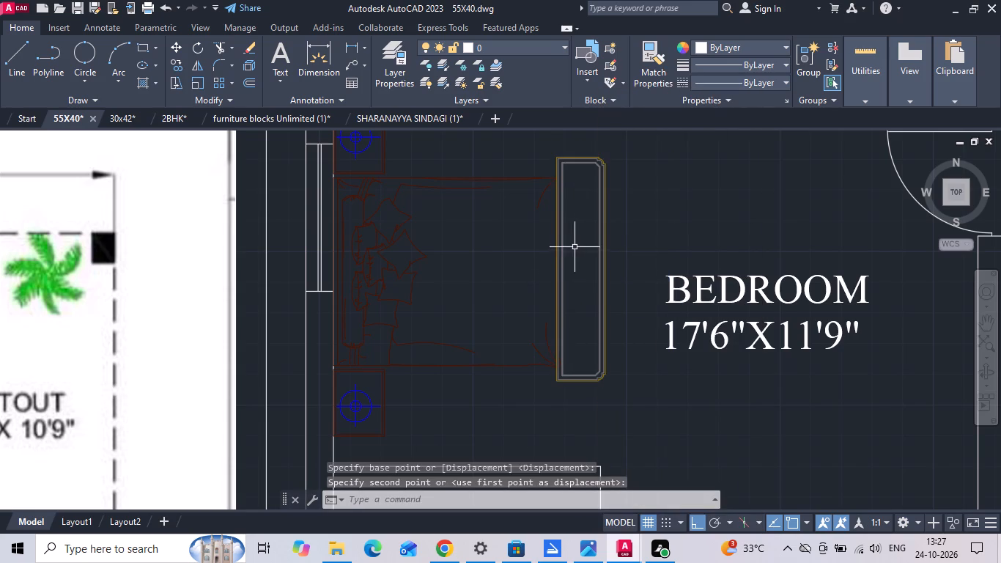
left_click(643, 210)
key("Escape")
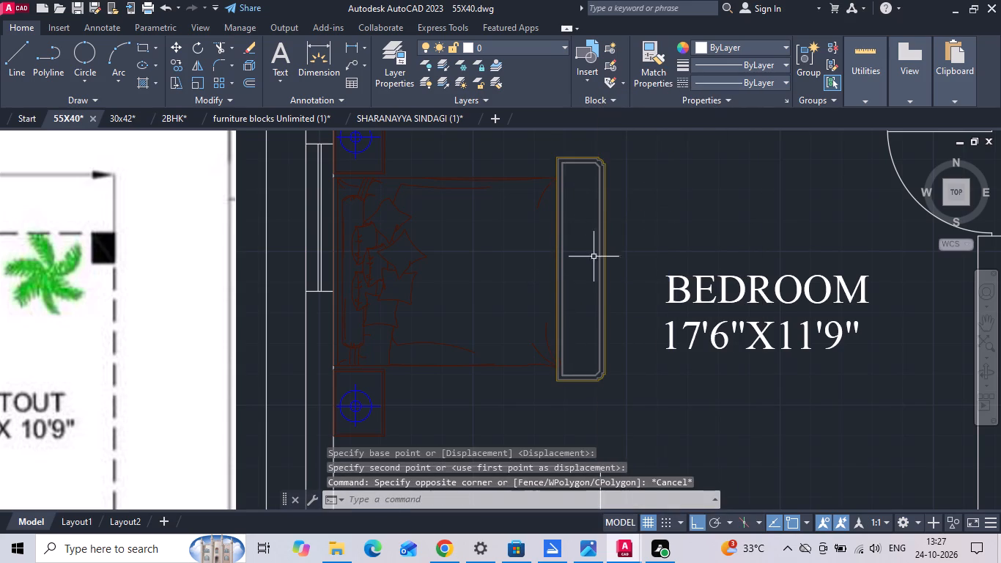
Copy the dark red bed, its nightstands and the golden bench from BEDROOM straight down into the lower part of M.BEDROOM.
scroll(550, 345, "up", 3)
scroll(583, 312, "down", 2)
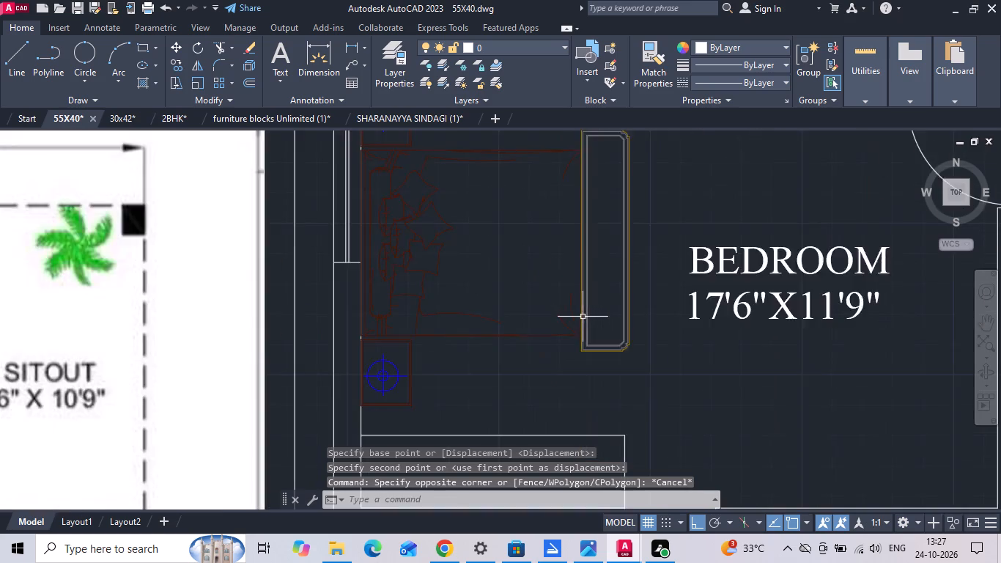
scroll(583, 319, "down", 2)
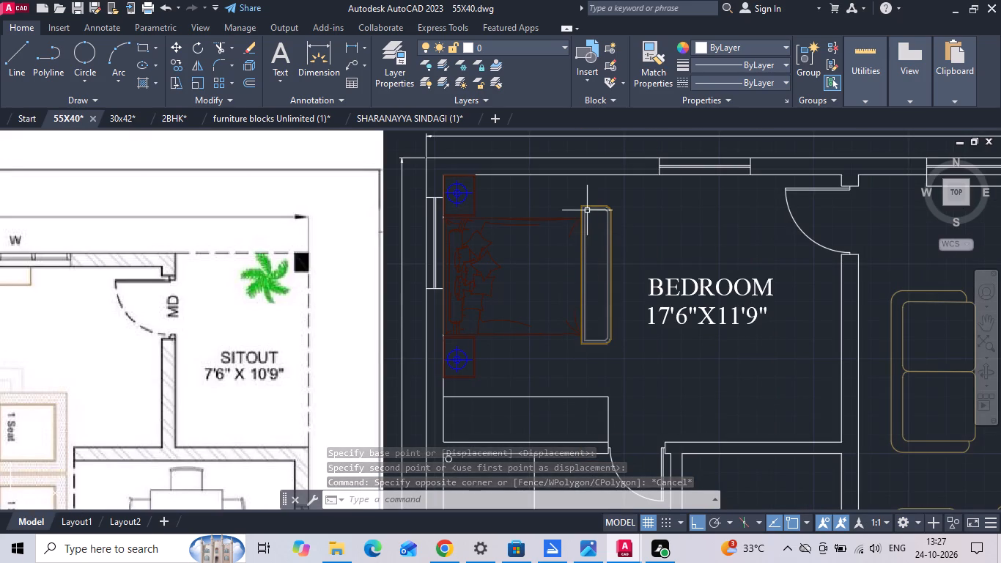
left_click_drag(586, 196, 577, 204)
left_click(497, 256)
scroll(660, 225, "down", 3)
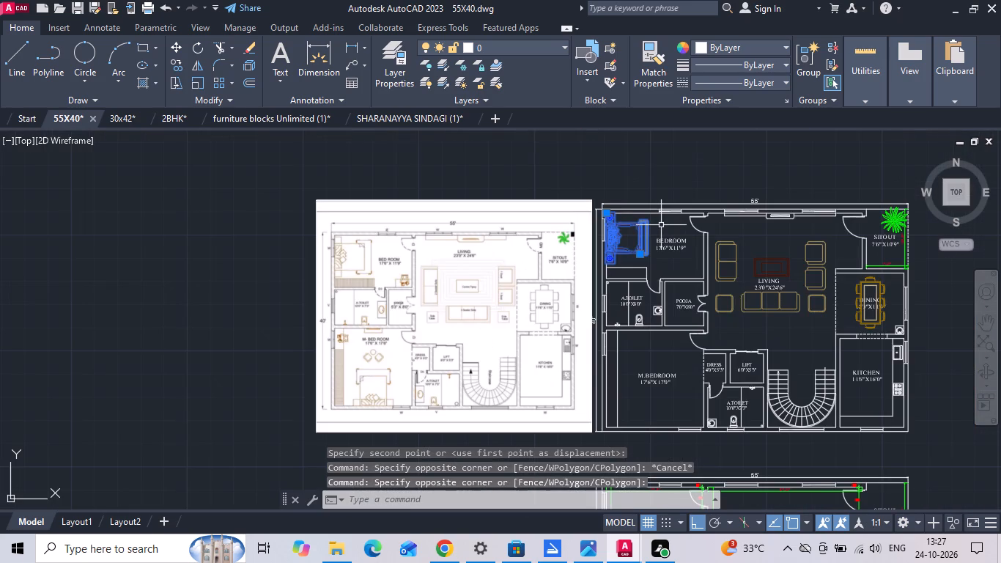
right_click(661, 225)
left_click(681, 297)
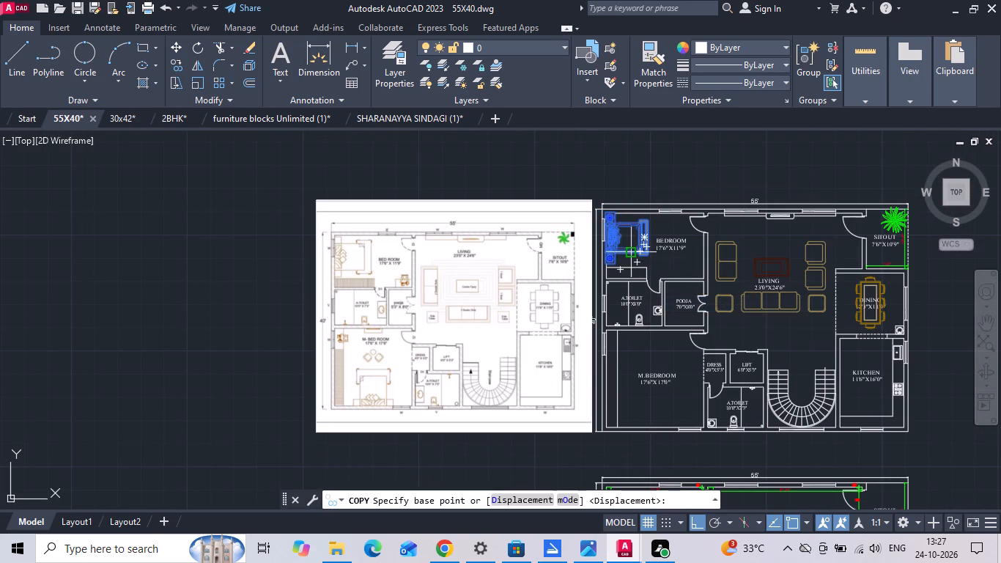
left_click(629, 255)
scroll(640, 422, "up", 2)
left_click(637, 403)
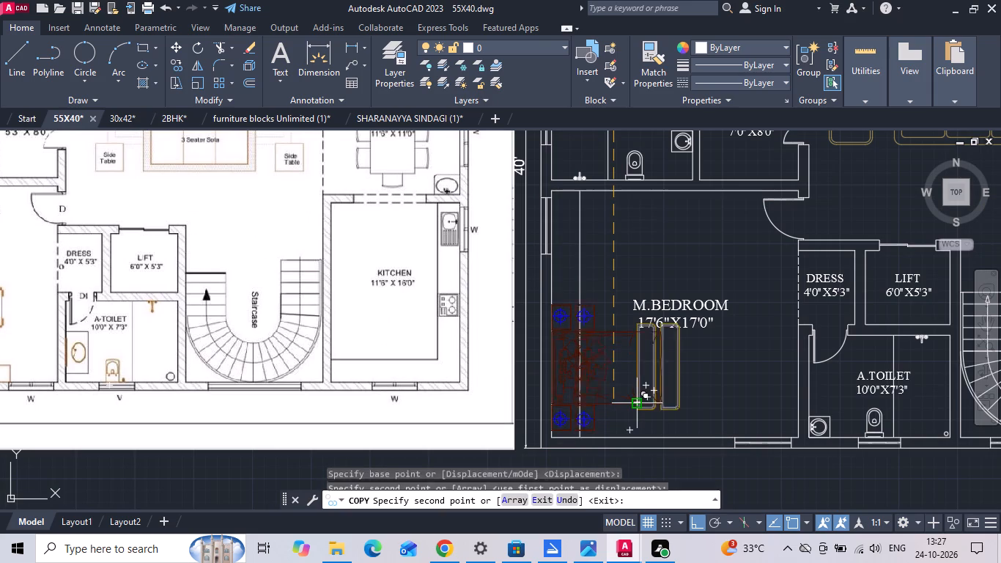
scroll(637, 402, "up", 1)
middle_click_drag(637, 402, 614, 342)
key("Escape")
Rotate the copied bed and bench in M.BEDROOM a quarter turn counterclockwise, so the headboard faces the lower wall.
left_click_drag(666, 285, 576, 305)
left_click(565, 307)
right_click(566, 300)
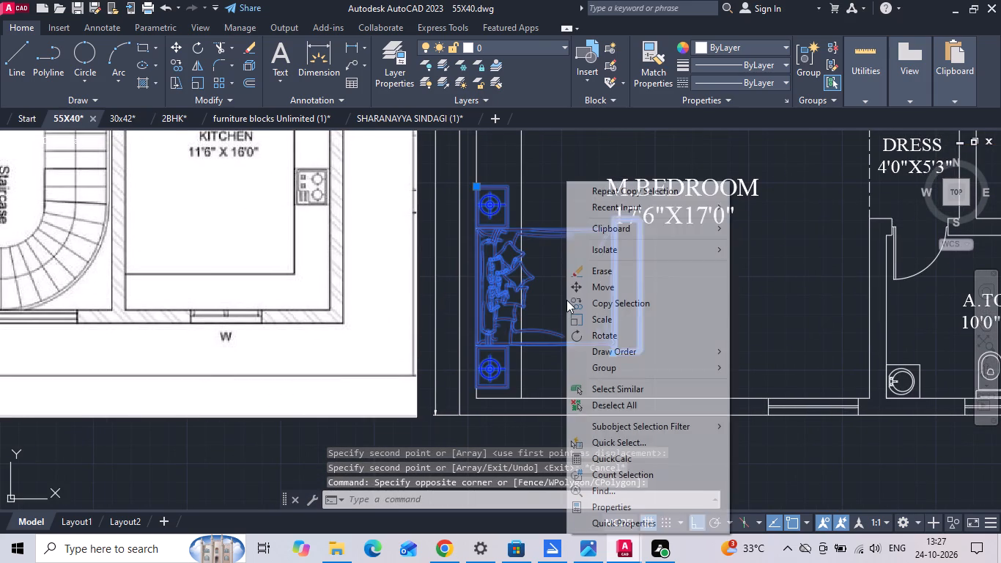
left_click(615, 332)
left_click_drag(584, 269, 588, 257)
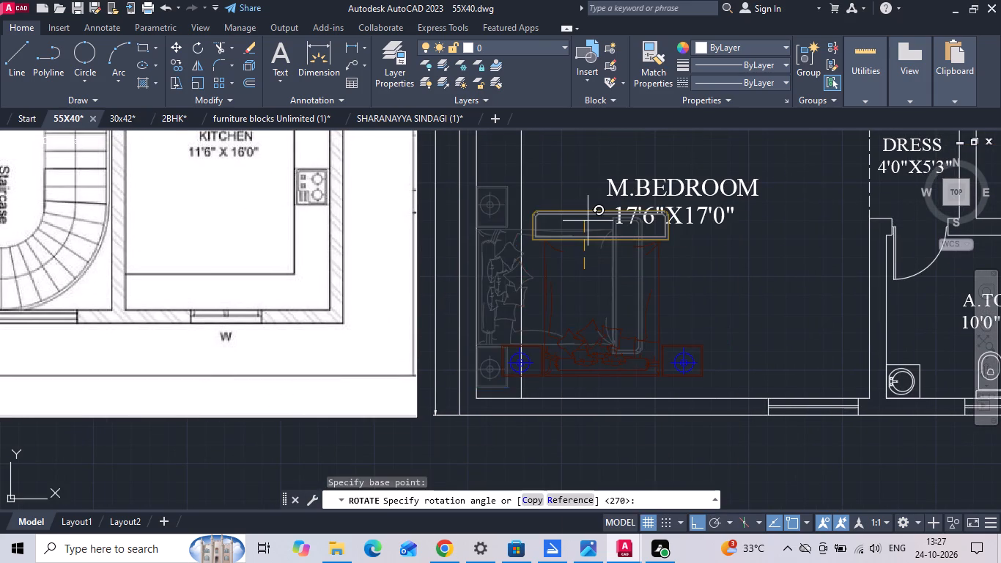
left_click(588, 219)
Move the rotated bed and bench so the nightstands rest against M.BEDROOM's lower inner wall, clear of the wardrobe strip.
left_click_drag(589, 193, 579, 223)
left_click(554, 358)
right_click(554, 358)
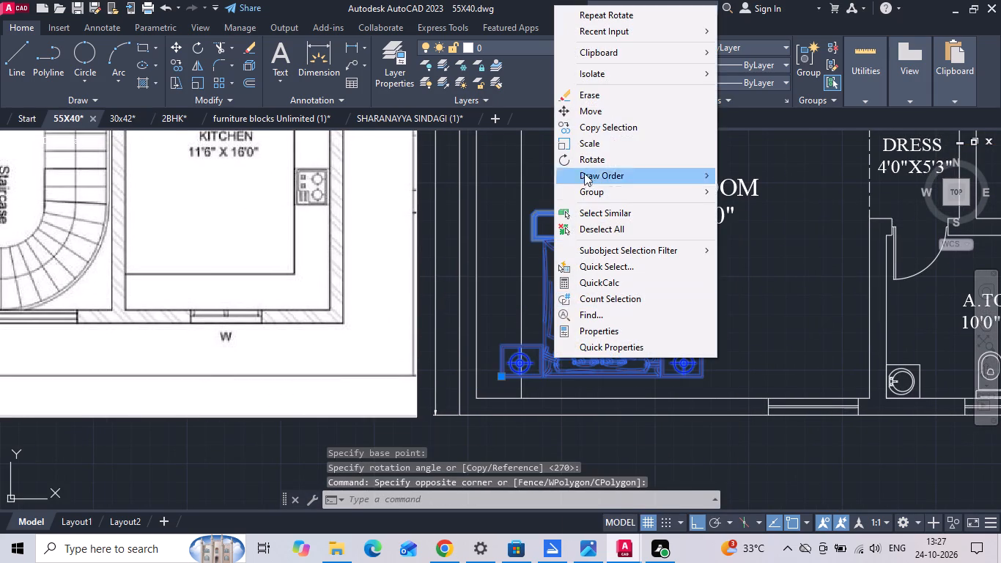
left_click(611, 118)
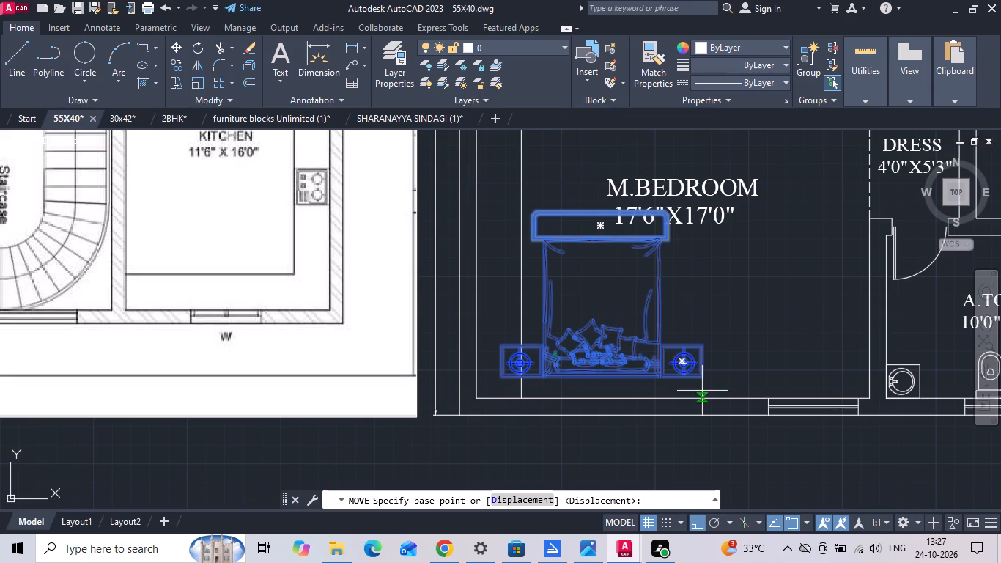
left_click(702, 381)
left_click(808, 397)
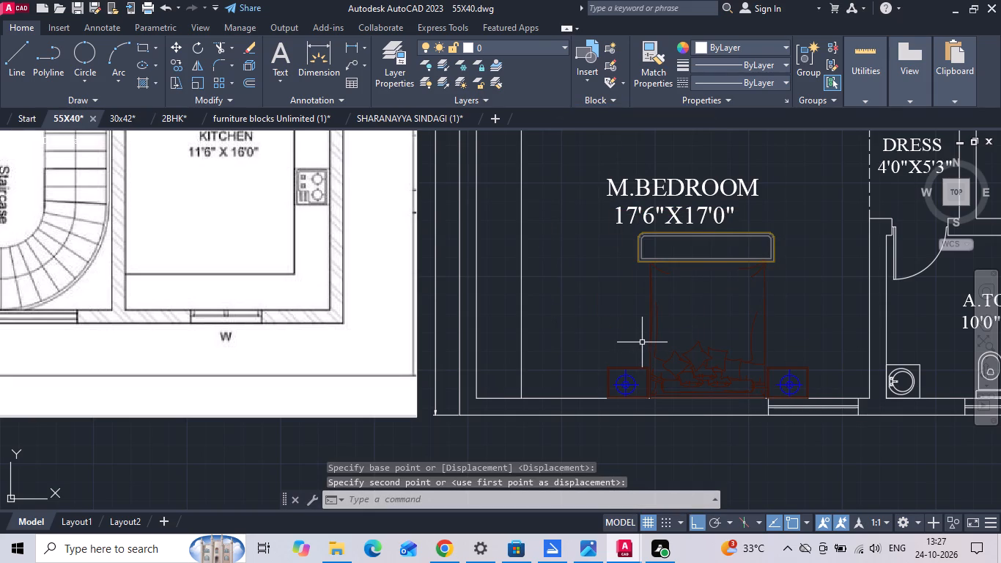
Set the colour of the wardrobe outline in BEDROOM, above A.TOILET, to orange 205,105,40.
scroll(640, 356, "down", 2)
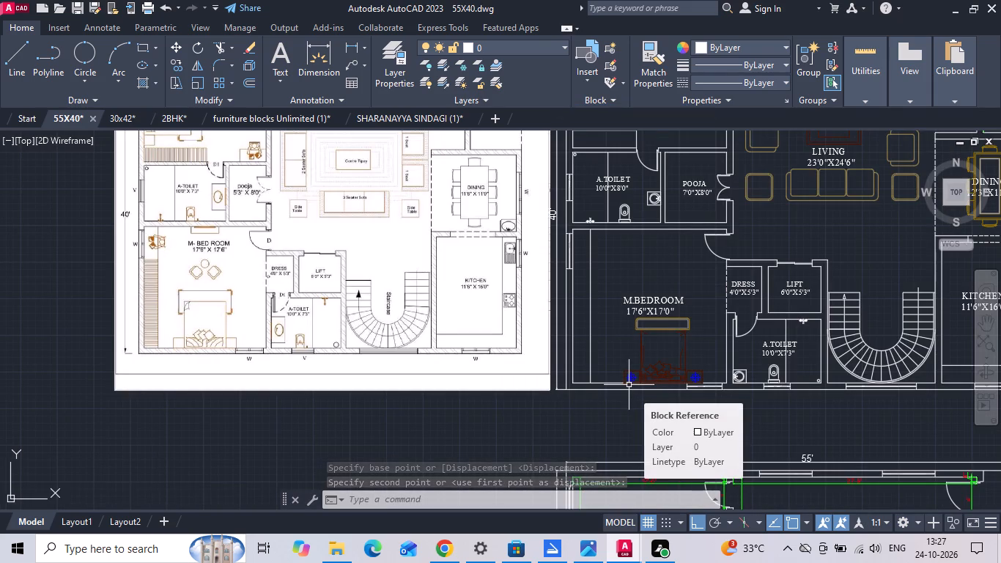
middle_click_drag(520, 281, 536, 325)
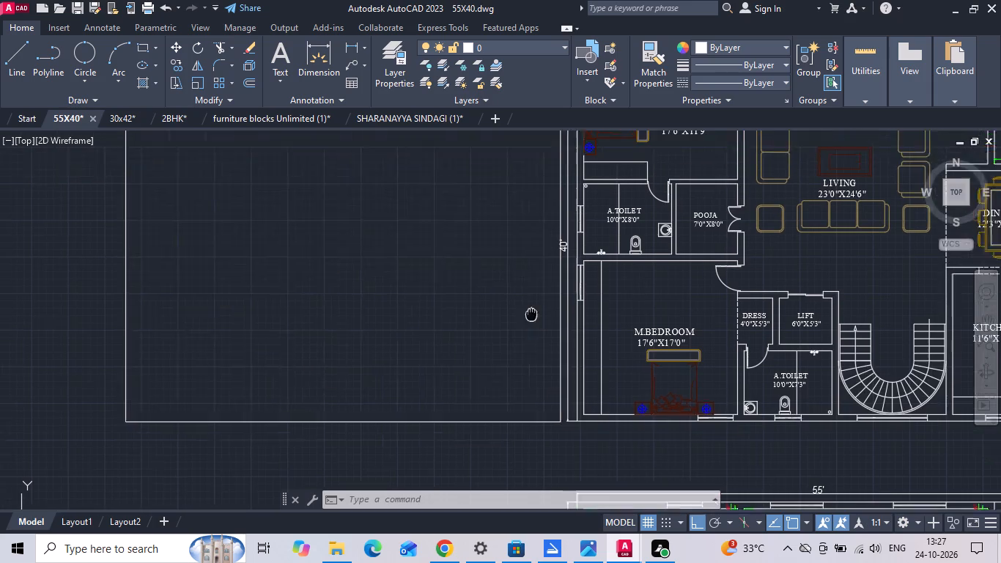
middle_click_drag(536, 325, 553, 372)
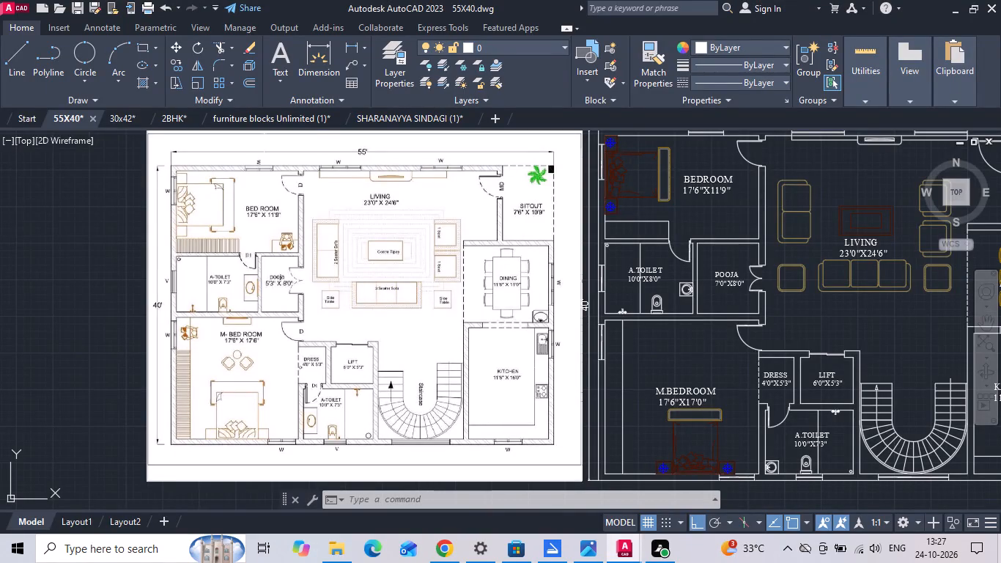
scroll(252, 195, "up", 1)
scroll(228, 237, "down", 1)
scroll(644, 244, "up", 1)
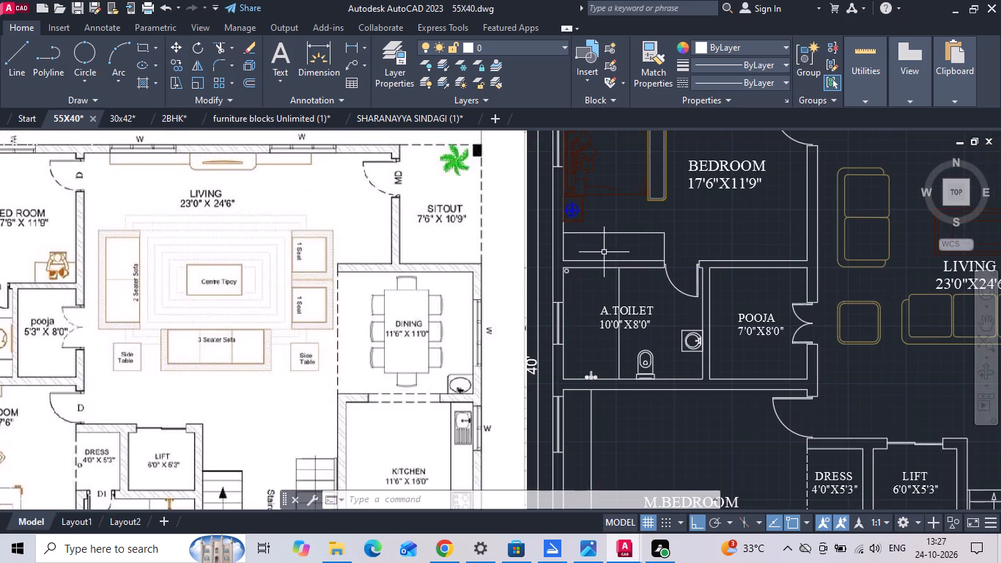
scroll(603, 252, "up", 2)
left_click(761, 226)
left_click(717, 167)
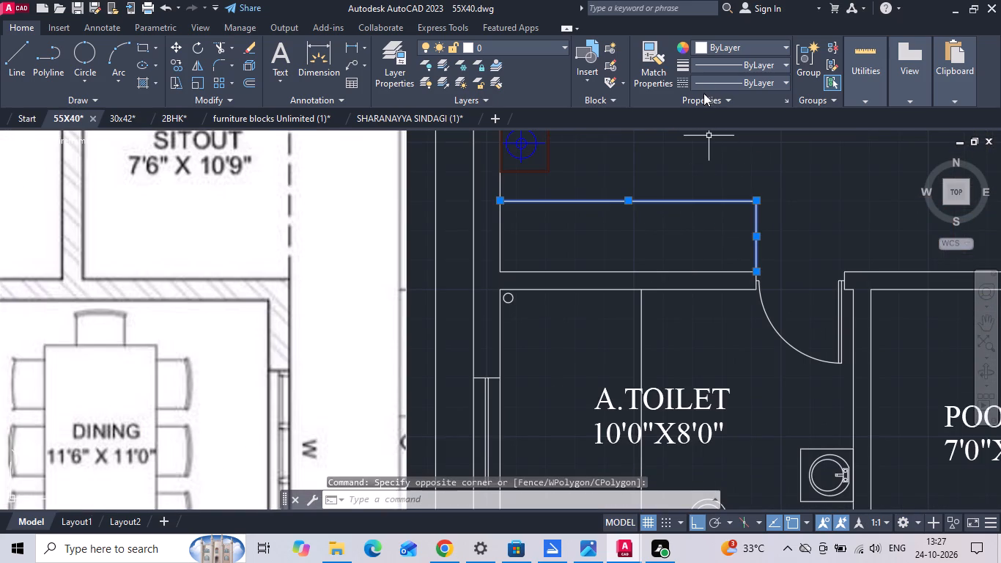
left_click(701, 45)
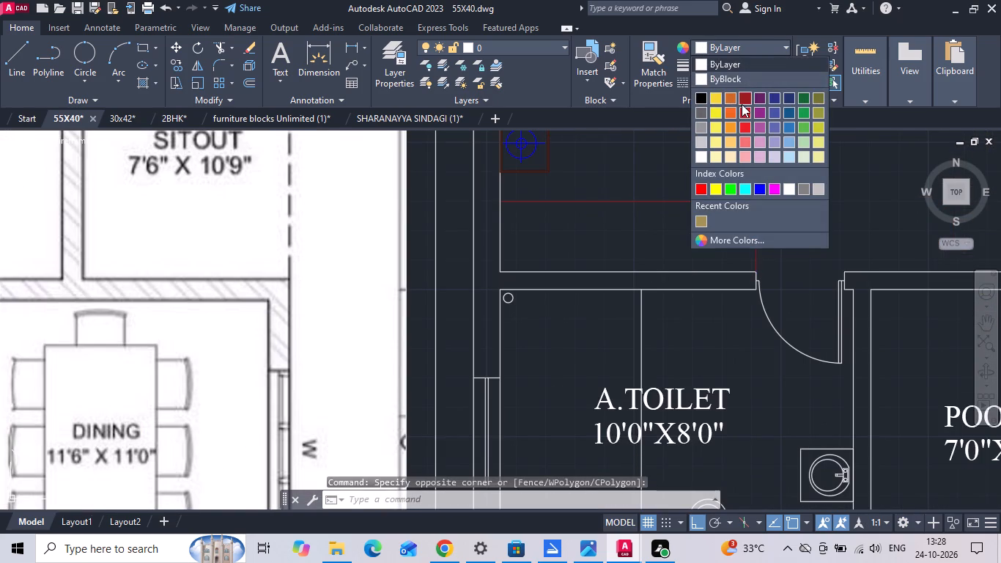
left_click(731, 97)
Examine the wardrobe above the toilet in the reference image and compare it with the outline in BEDROOM.
scroll(752, 244, "down", 1)
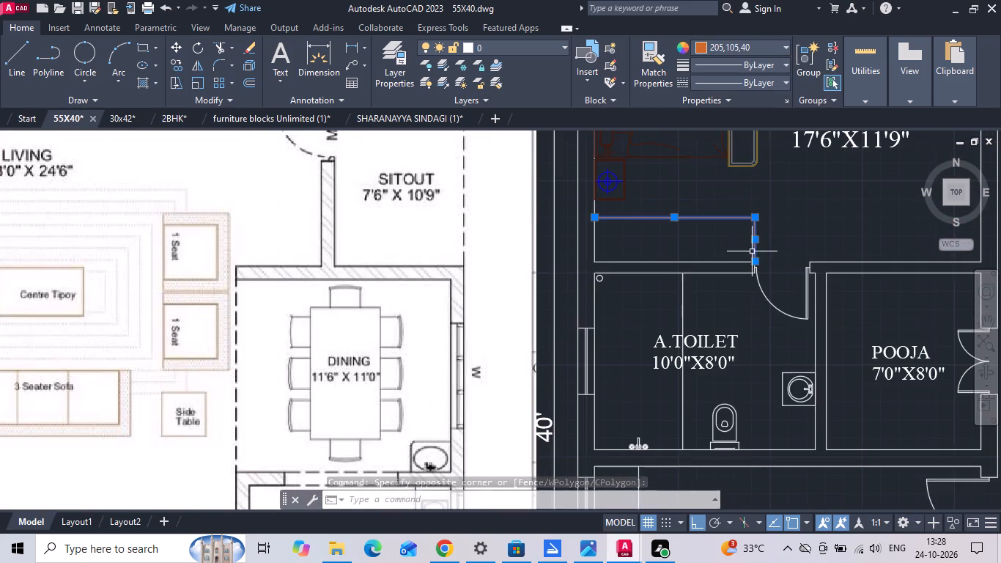
middle_click_drag(469, 293, 580, 272)
scroll(580, 272, "down", 2)
scroll(234, 277, "up", 3)
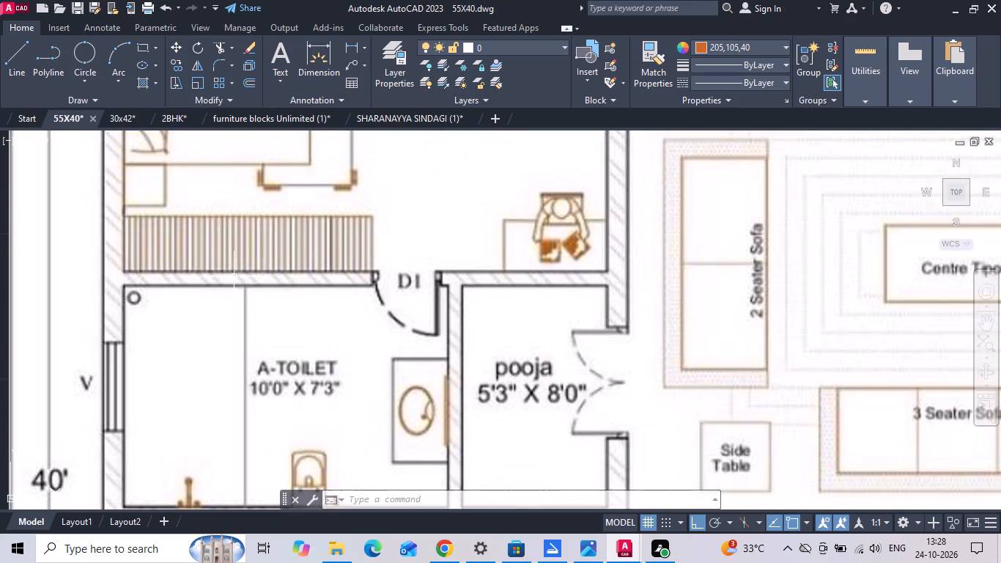
scroll(226, 273, "down", 3)
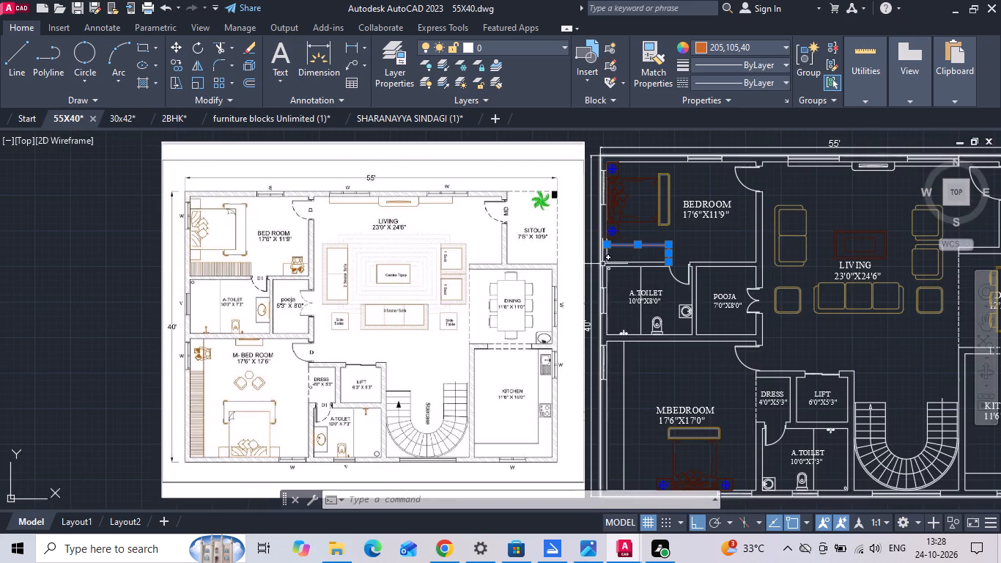
Copy the right edge of the wardrobe outline in BEDROOM 1 inch inward.
scroll(623, 257, "up", 3)
scroll(753, 235, "up", 1)
key("Escape")
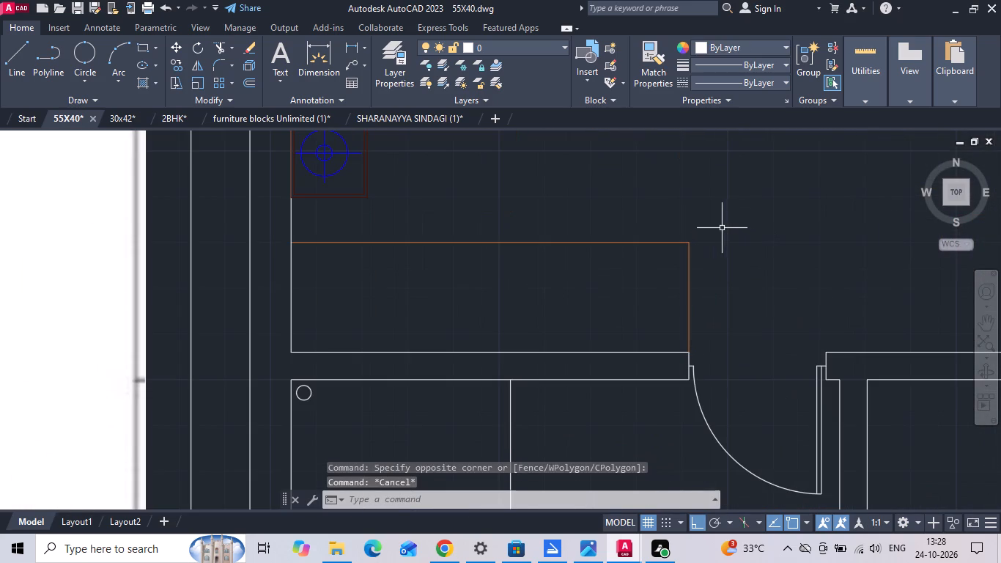
left_click(720, 228)
key("Escape")
left_click_drag(697, 287, 626, 300)
left_click(623, 300)
right_click(621, 301)
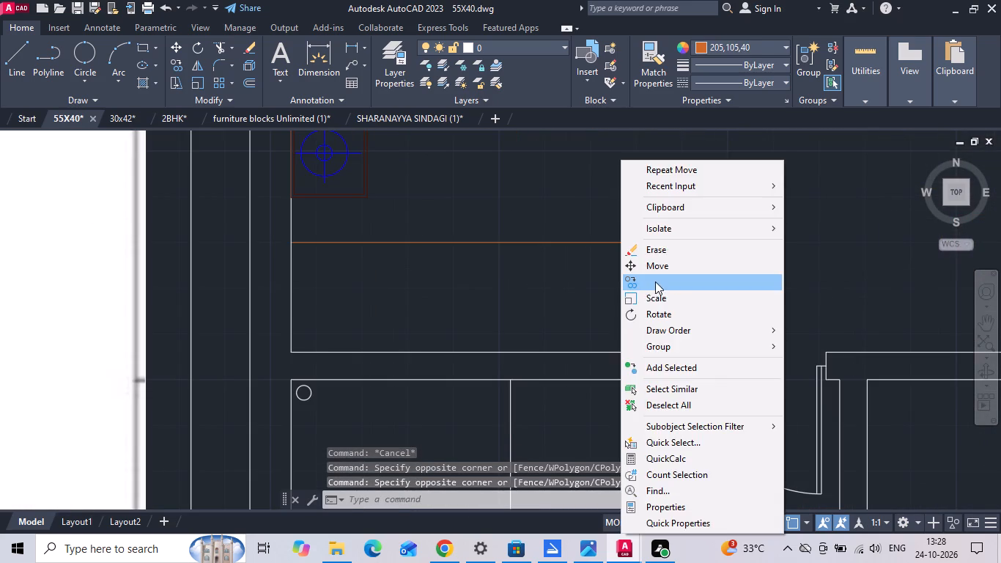
left_click(655, 281)
left_click_drag(784, 254, 767, 259)
key("1")
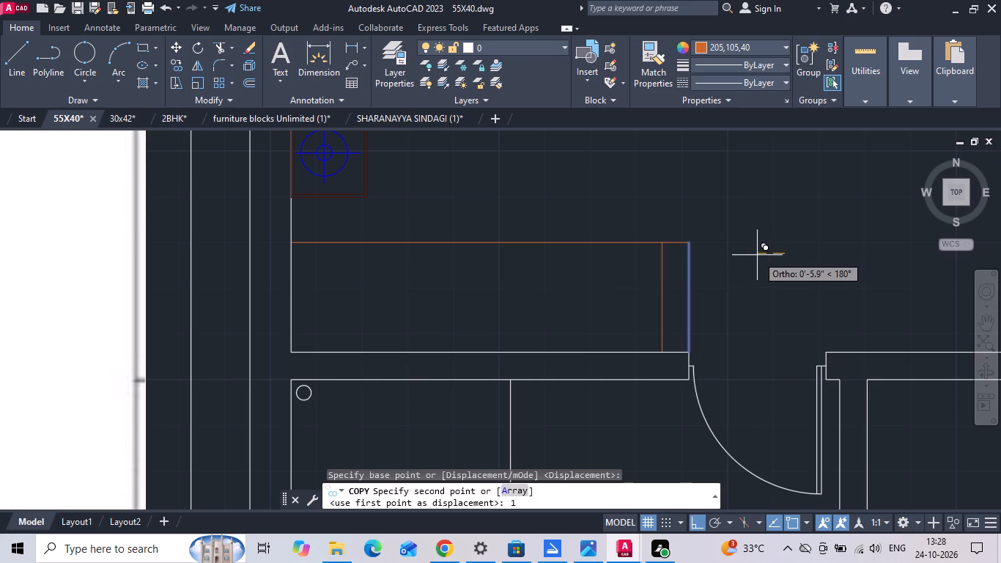
key("space")
type("2C")
key("space")
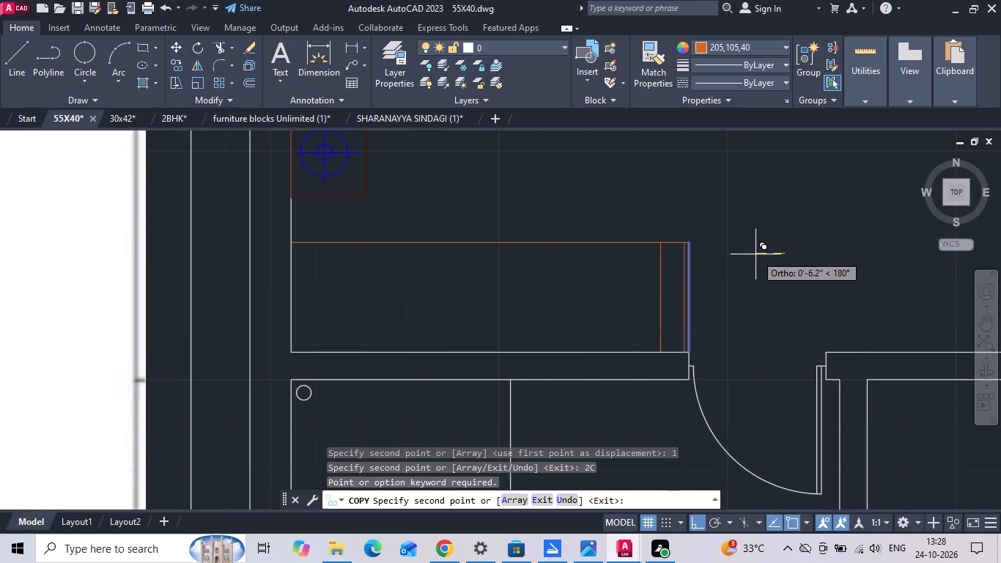
key("Escape")
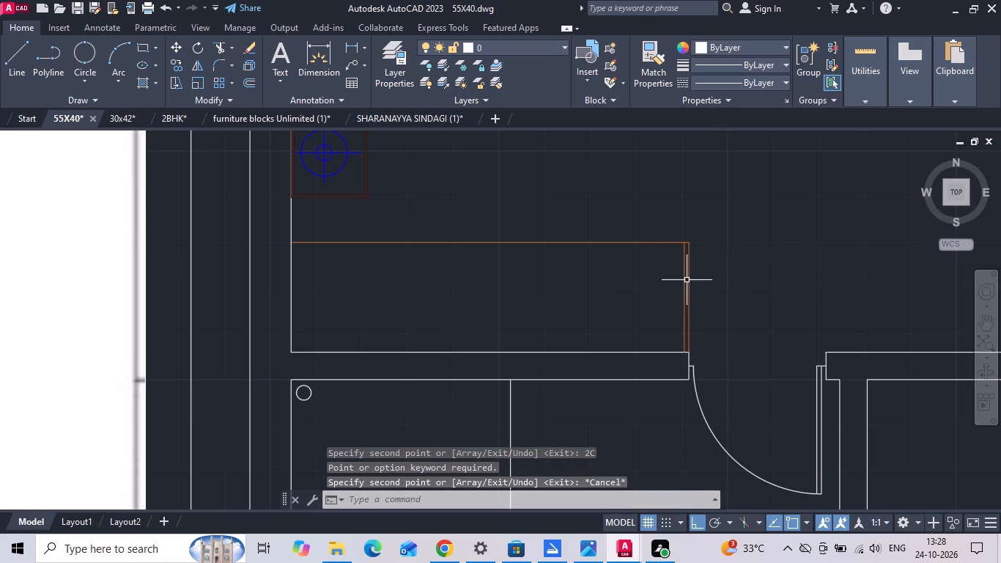
left_click(687, 280)
key("Escape")
Offset the copied line successively 1 inch toward the wardrobe's interior, making four more vertical lines.
scroll(701, 281, "up", 1)
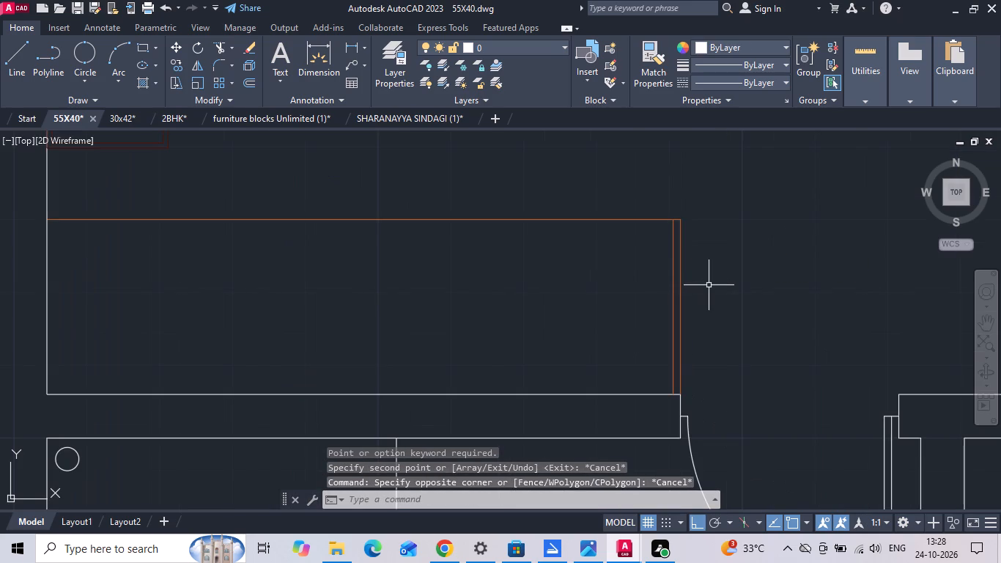
key("o")
key("Return")
key("1")
key("Return")
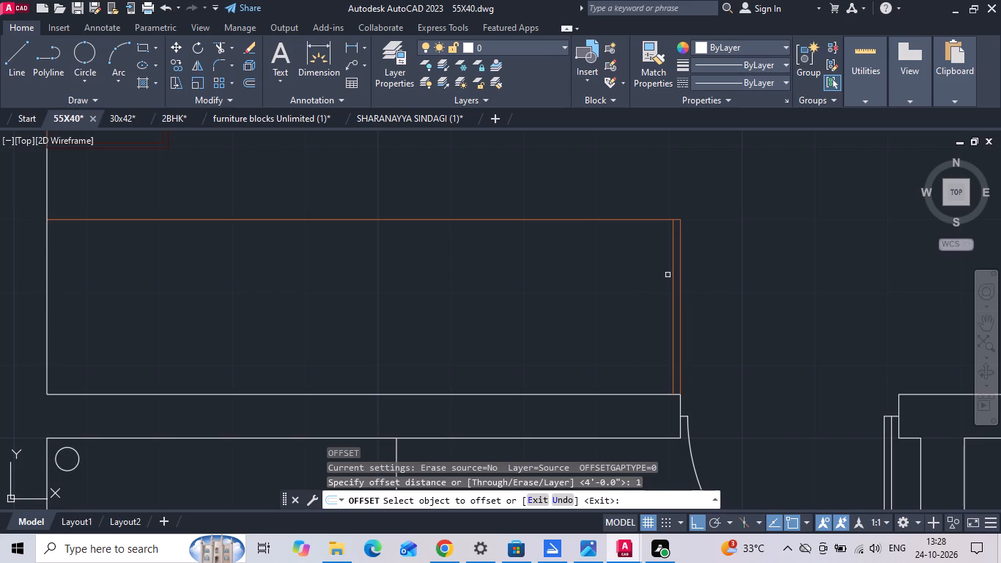
left_click_drag(674, 261, 659, 268)
left_click(640, 279)
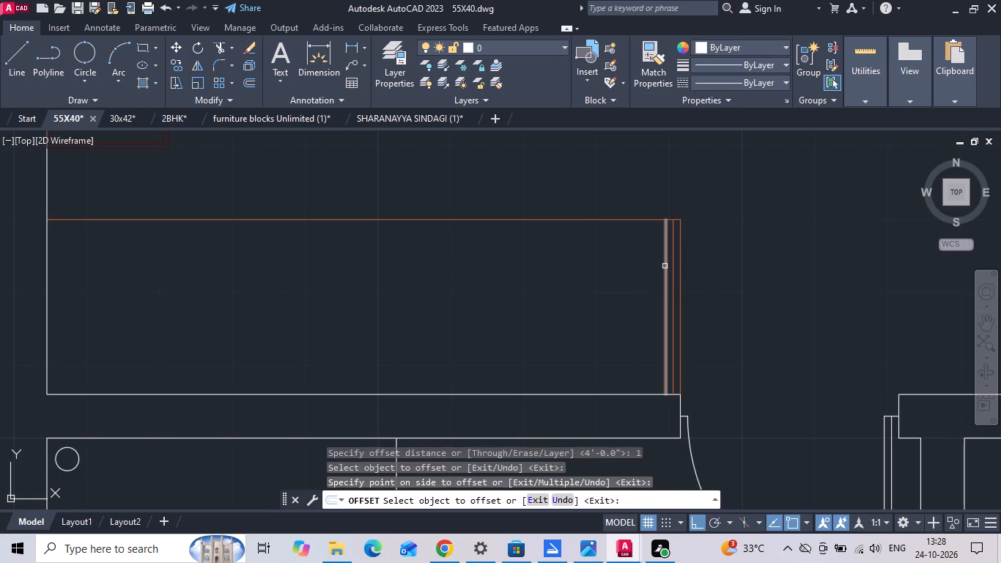
left_click_drag(665, 265, 655, 271)
left_click(651, 273)
left_click(657, 265)
left_click(645, 279)
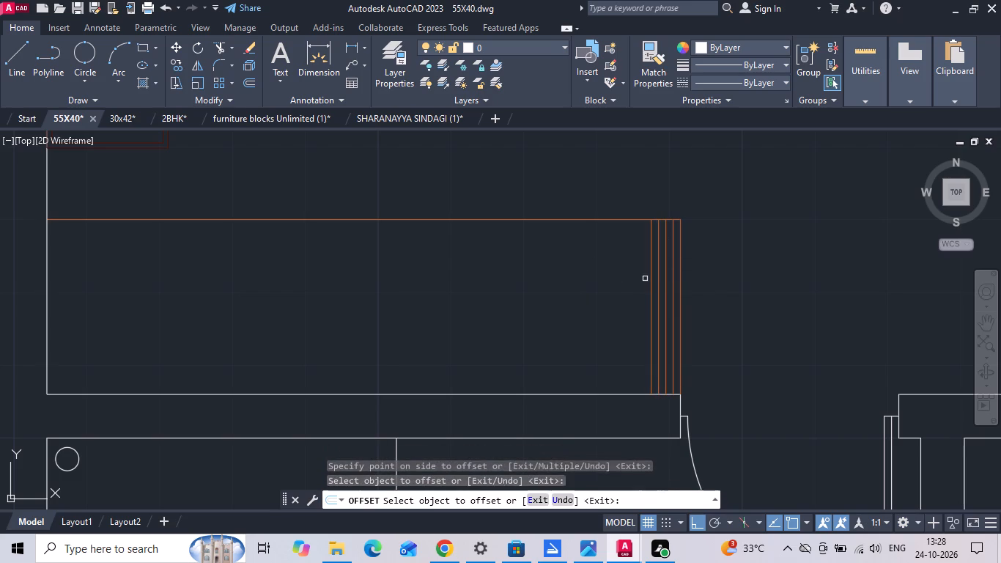
left_click(649, 265)
left_click(599, 285)
scroll(783, 219, "down", 1)
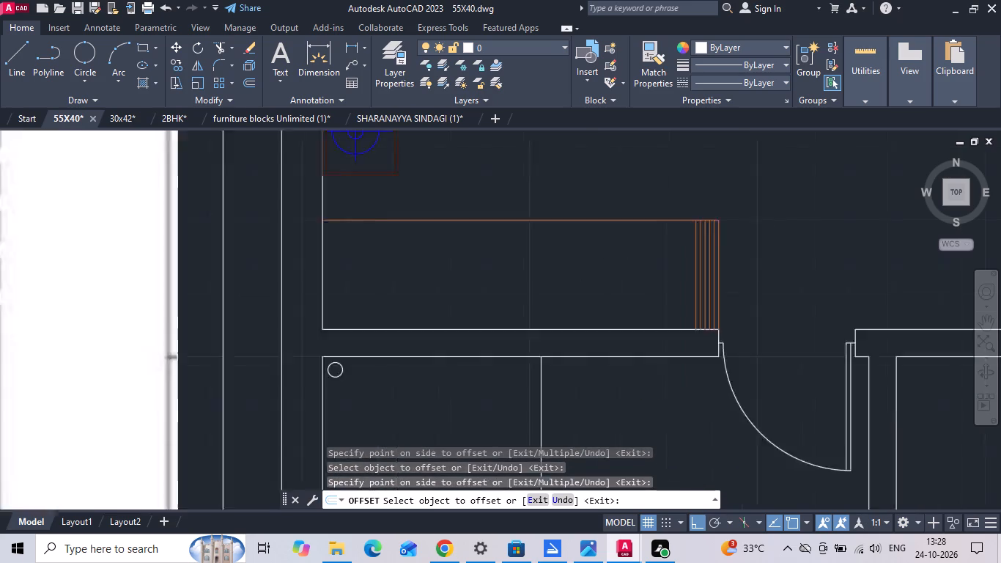
scroll(788, 225, "down", 4)
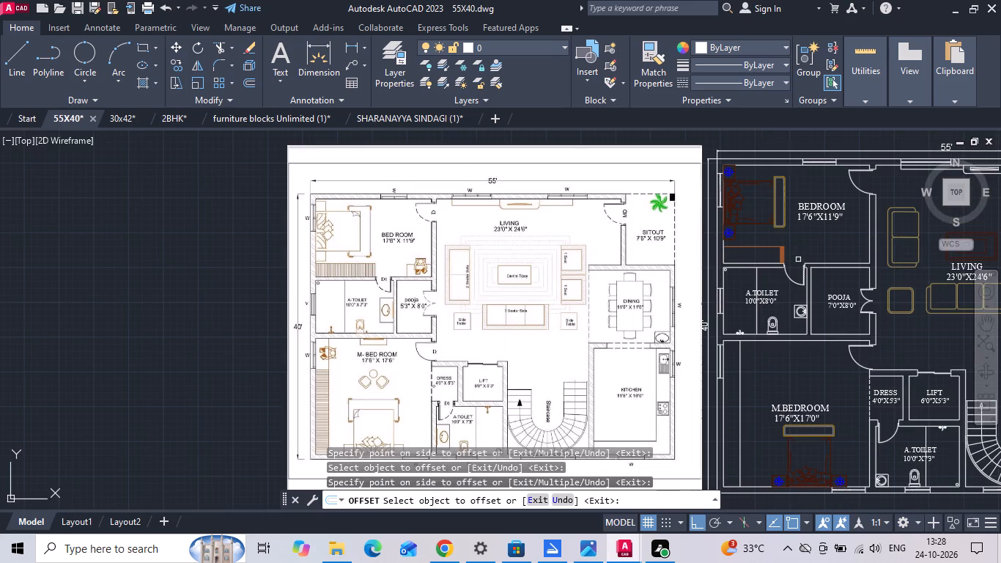
scroll(797, 243, "up", 4)
scroll(682, 300, "up", 3)
key("Escape")
Erase the first, third and fifth inner lines from the wardrobe's right end, leaving two lines spaced 2 inches apart.
left_click(687, 281)
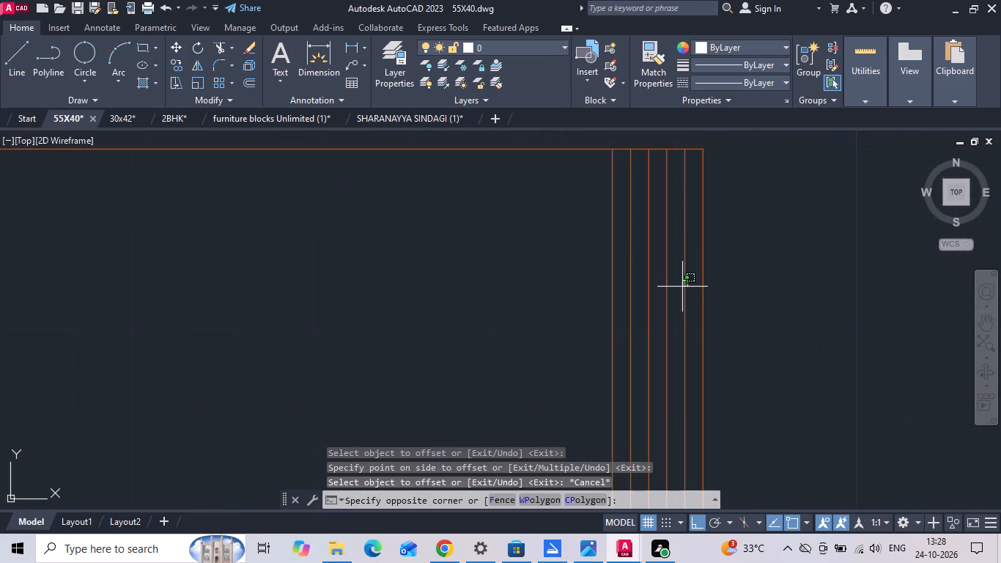
left_click(682, 287)
key("Delete")
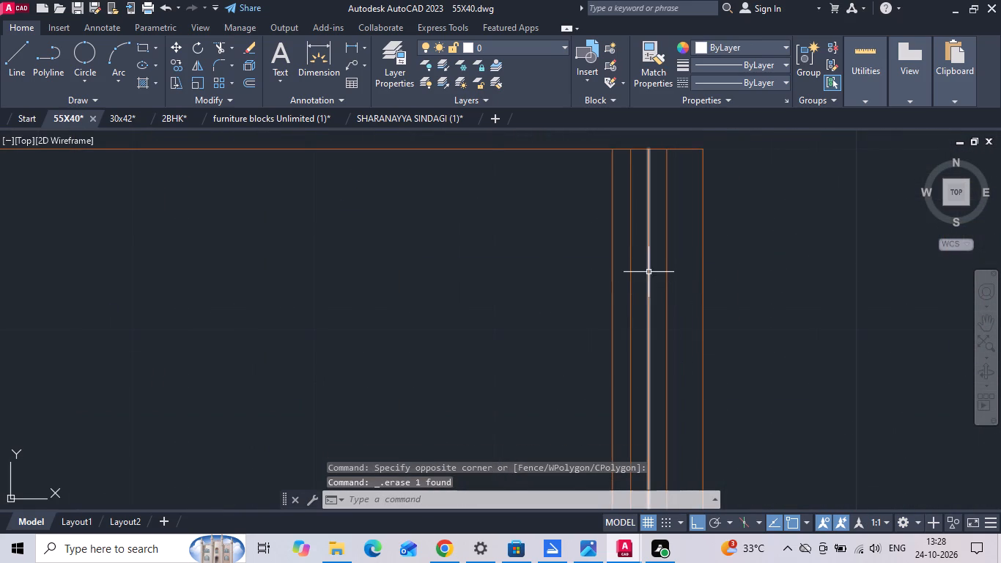
left_click(650, 271)
key("Delete")
left_click(611, 252)
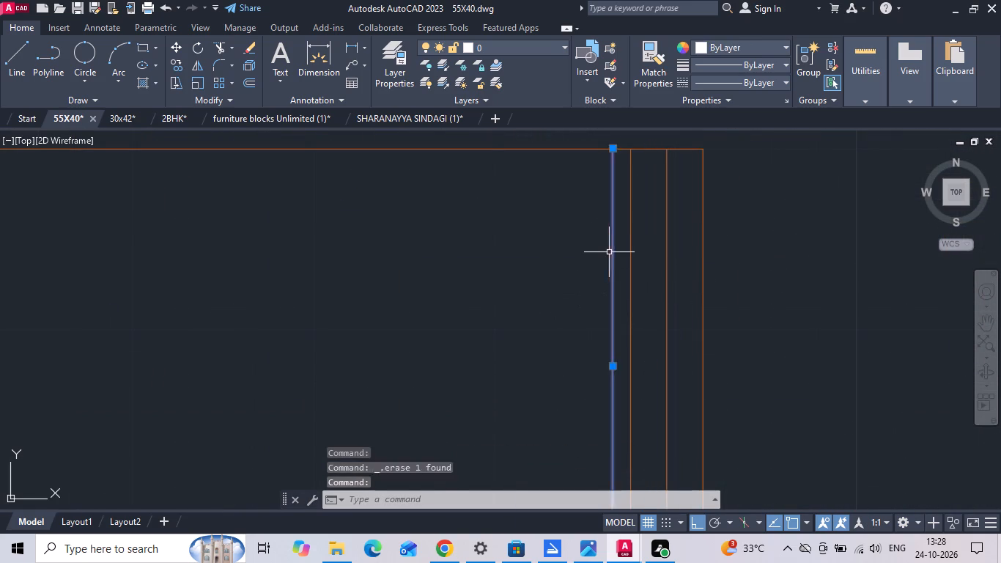
key("Delete")
Copy the two remaining lines leftward five times at the same spacing, making twelve evenly spaced lines along the wardrobe.
left_click_drag(692, 210, 643, 231)
left_click(589, 247)
right_click(588, 247)
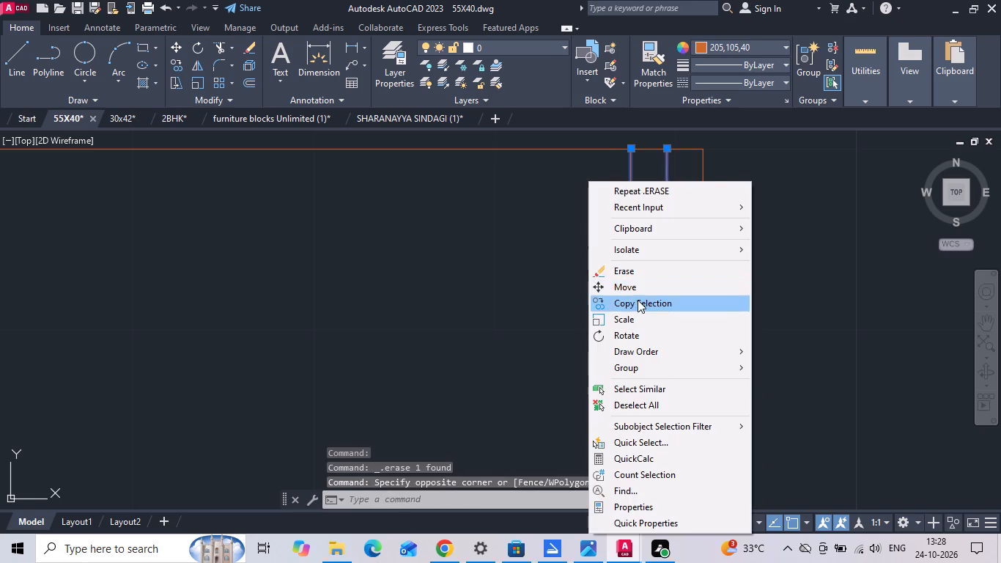
left_click(638, 303)
left_click(706, 152)
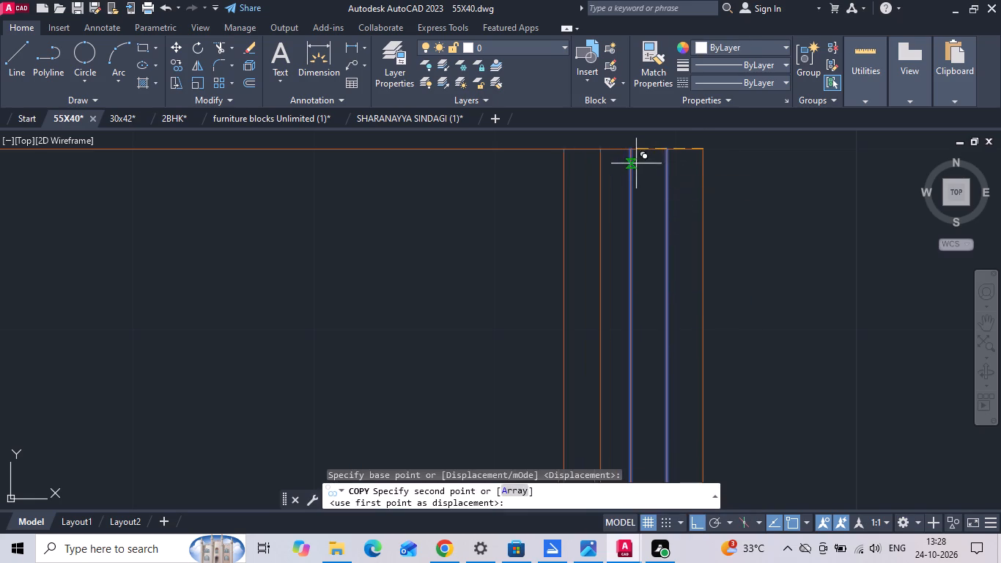
left_click(635, 150)
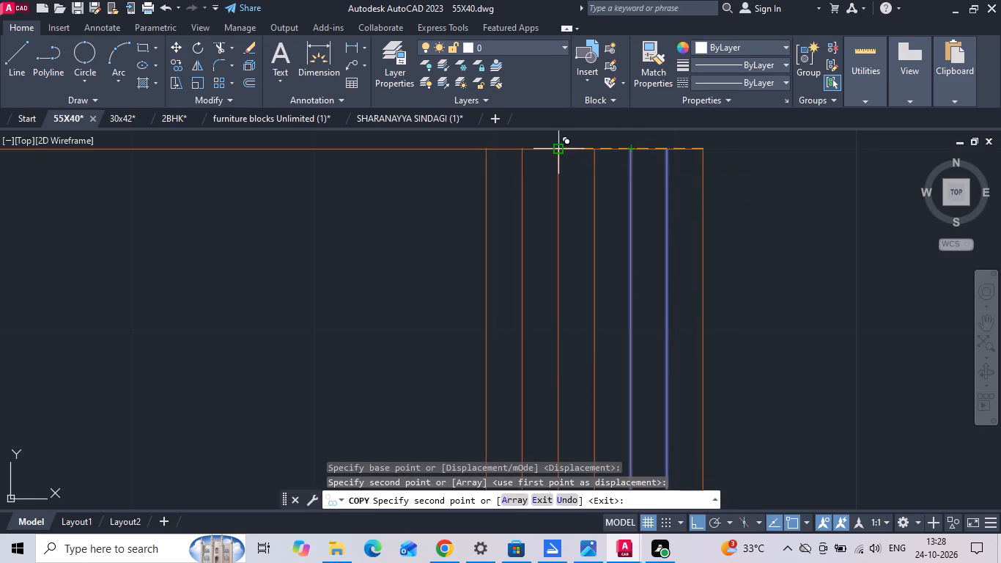
left_click(558, 149)
left_click(486, 148)
middle_click_drag(514, 181, 704, 265)
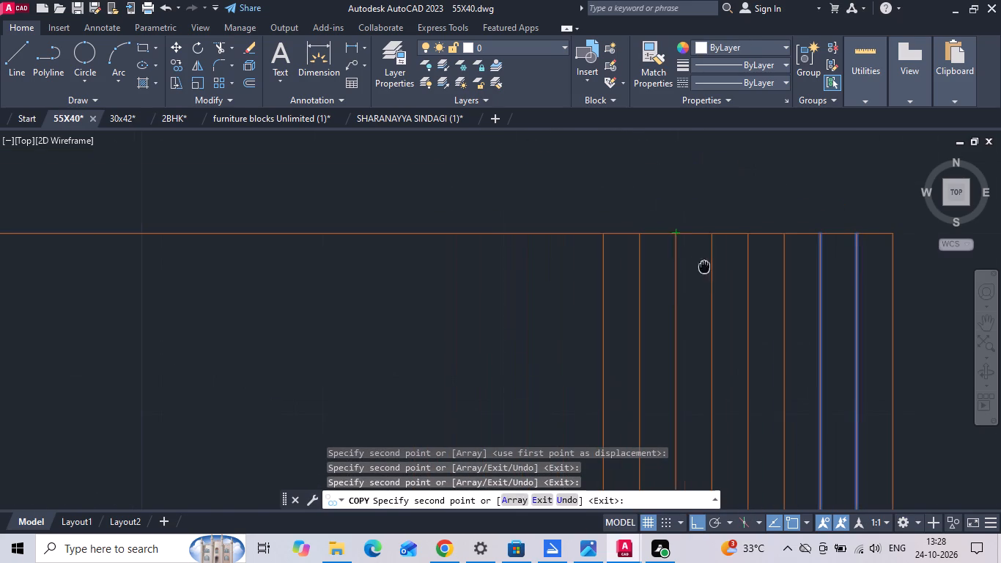
left_click(602, 232)
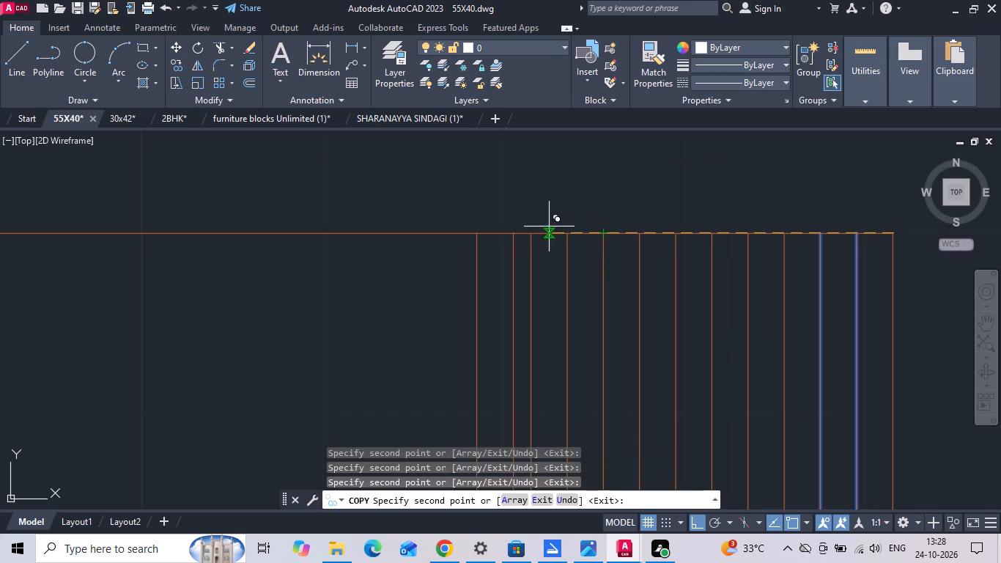
left_click(531, 231)
key("Escape")
Copy the set of twelve vertical lines leftward twice, end to end, continuing the even spacing along the wardrobe.
left_click_drag(872, 283, 802, 300)
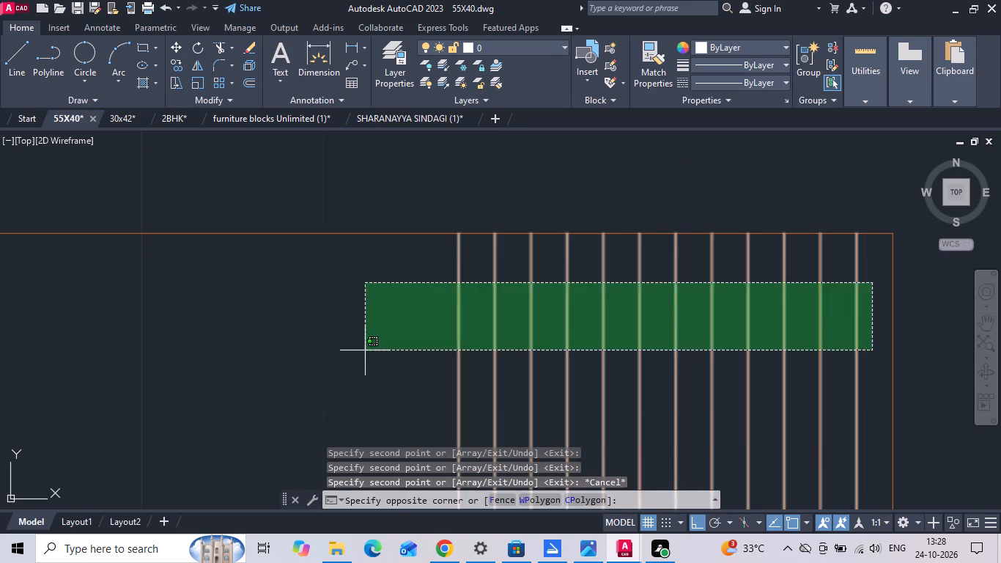
left_click(363, 350)
right_click(361, 350)
left_click(428, 306)
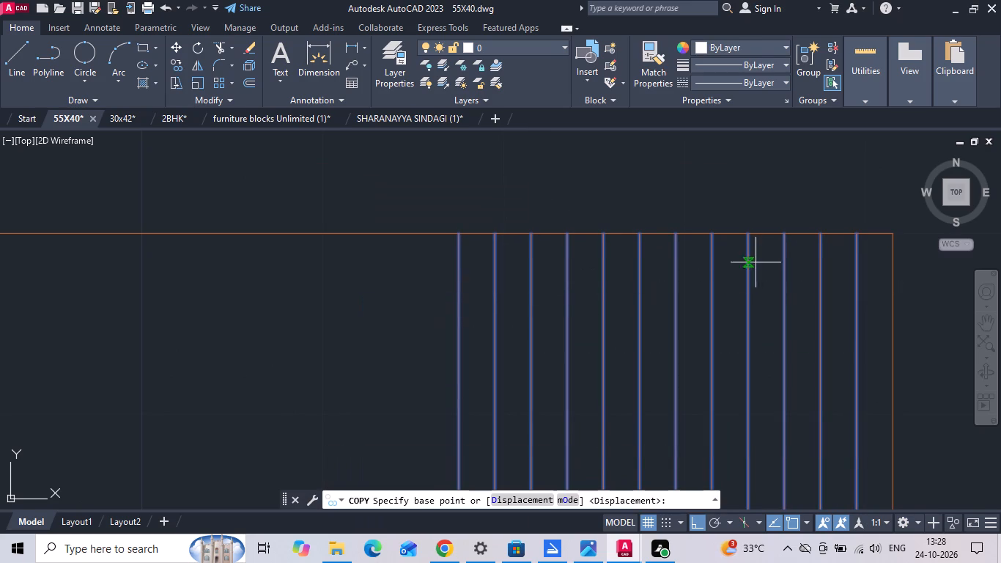
left_click(895, 235)
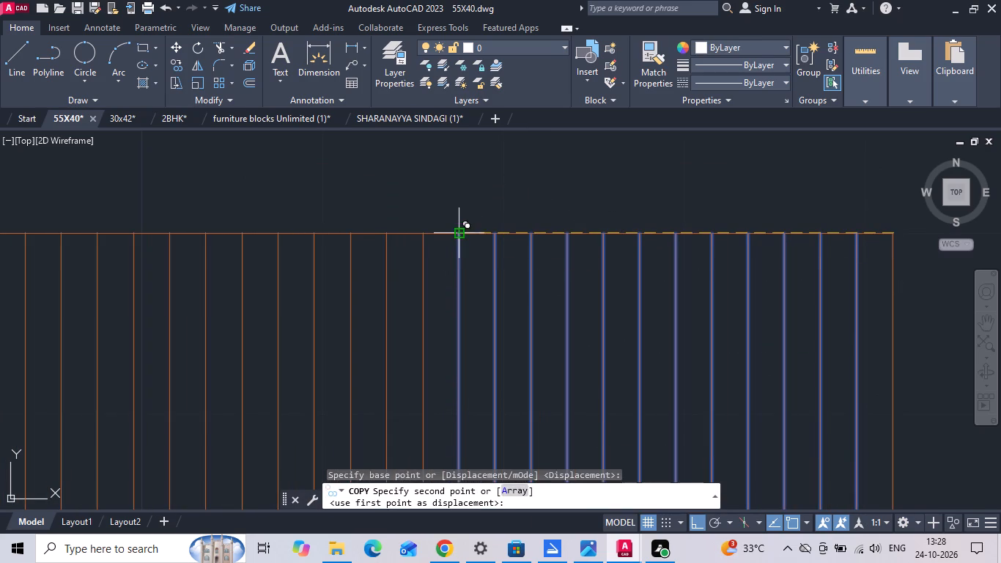
left_click(463, 237)
scroll(538, 260, "down", 3)
scroll(361, 263, "up", 2)
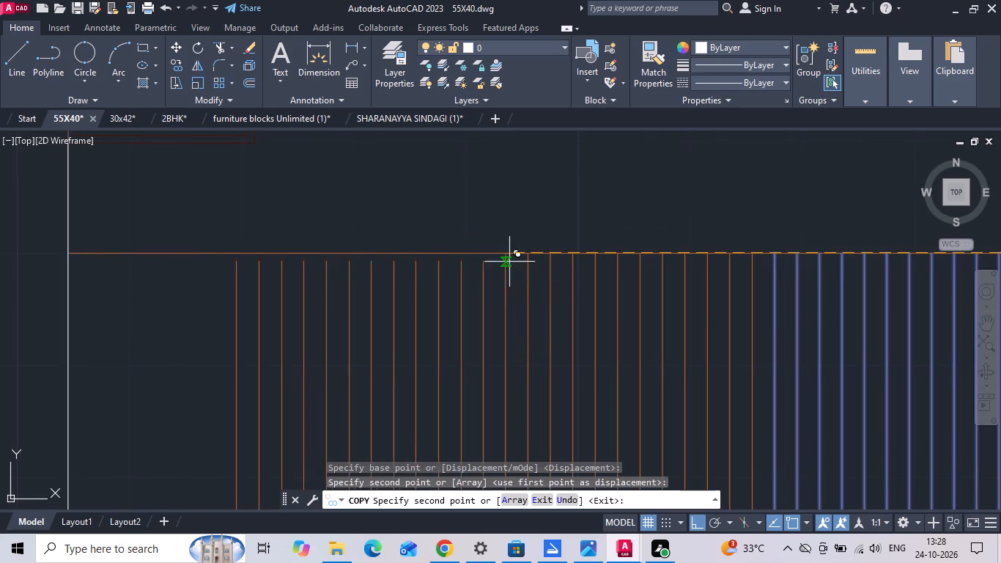
left_click(505, 252)
scroll(531, 259, "down", 1)
key("Escape")
Copy six of the leftmost vertical lines into the remaining gap at the wardrobe's left end, keeping the spacing.
scroll(353, 287, "up", 1)
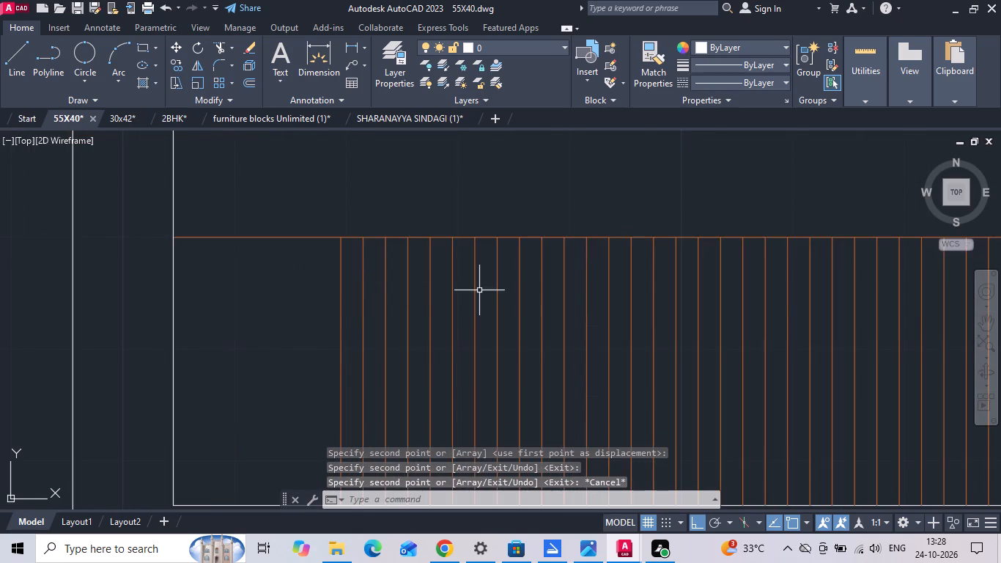
left_click_drag(482, 291, 419, 307)
left_click(354, 315)
right_click(353, 315)
left_click(381, 300)
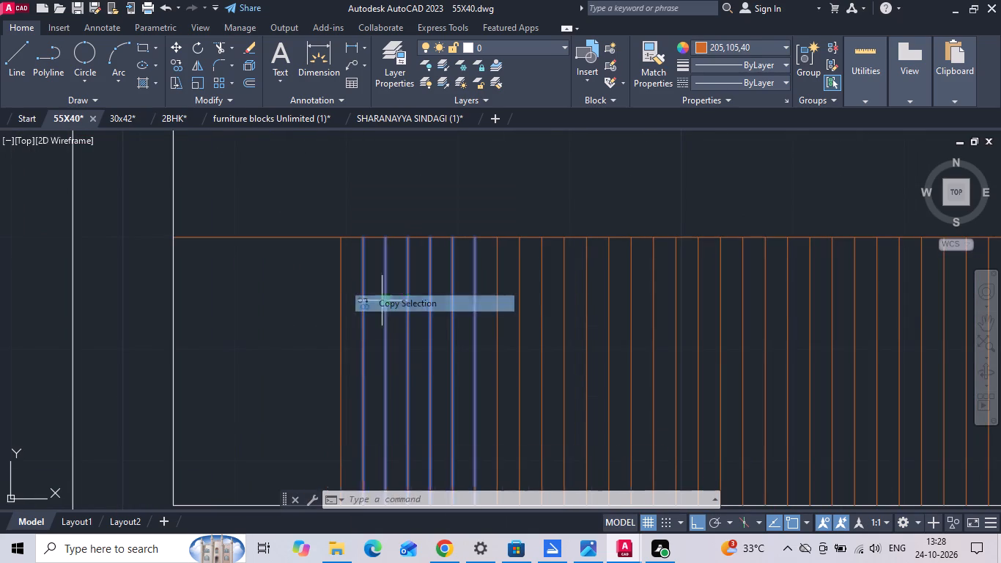
left_click(496, 237)
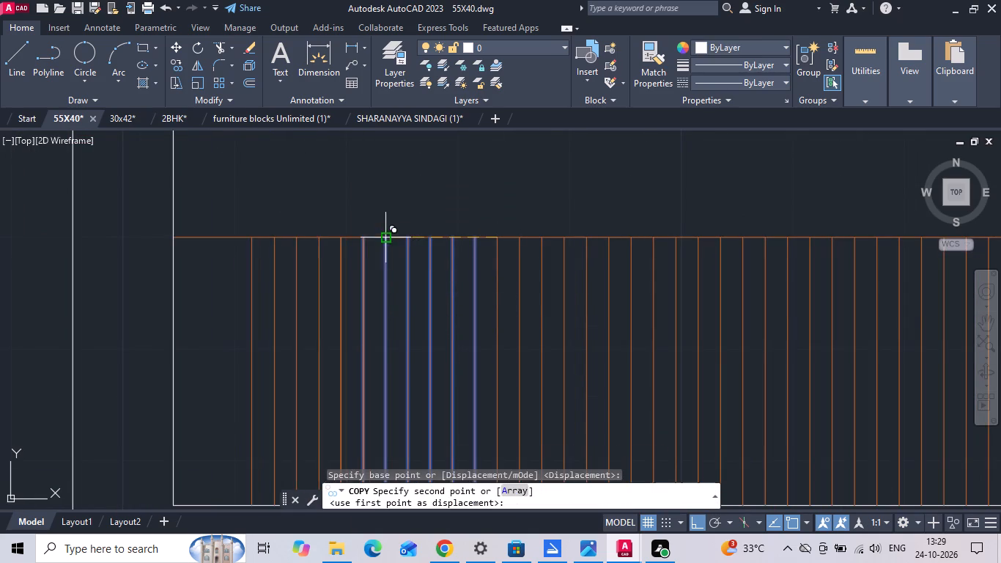
left_click(337, 240)
key("Escape")
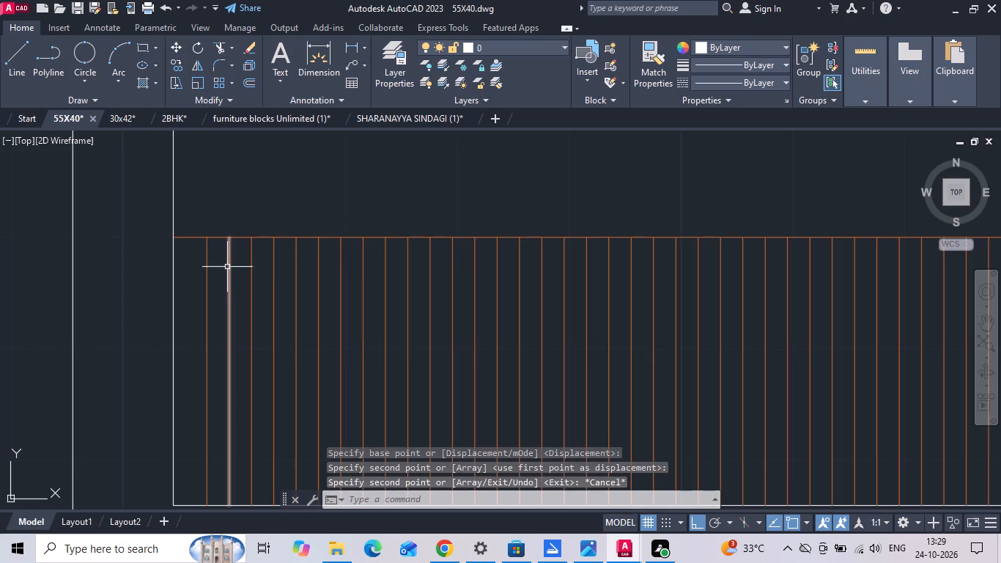
Copy the leftmost vertical line one spacing further left, beside the outer wall.
left_click(227, 267)
key("Escape")
left_click(205, 263)
right_click(205, 262)
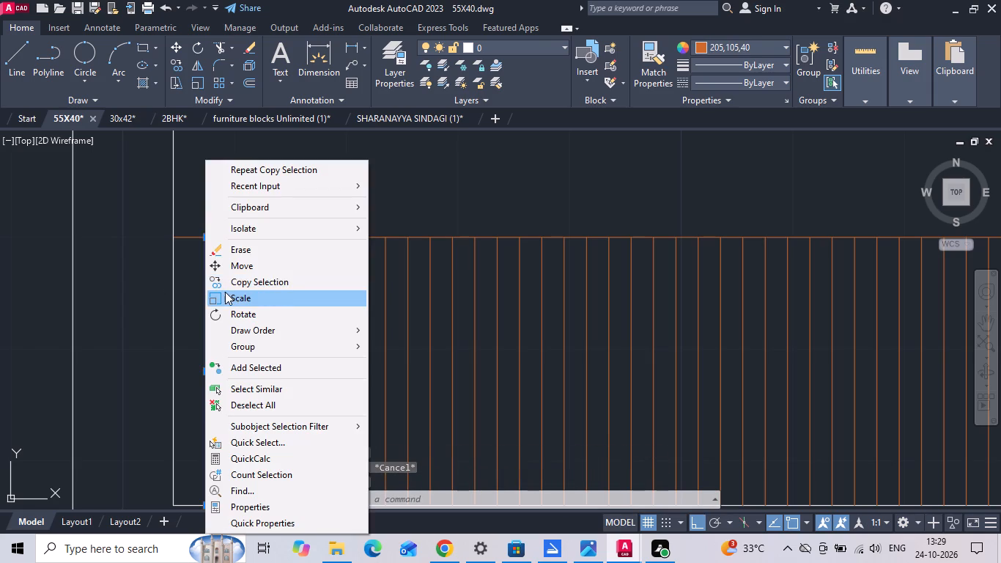
left_click(234, 284)
left_click(234, 238)
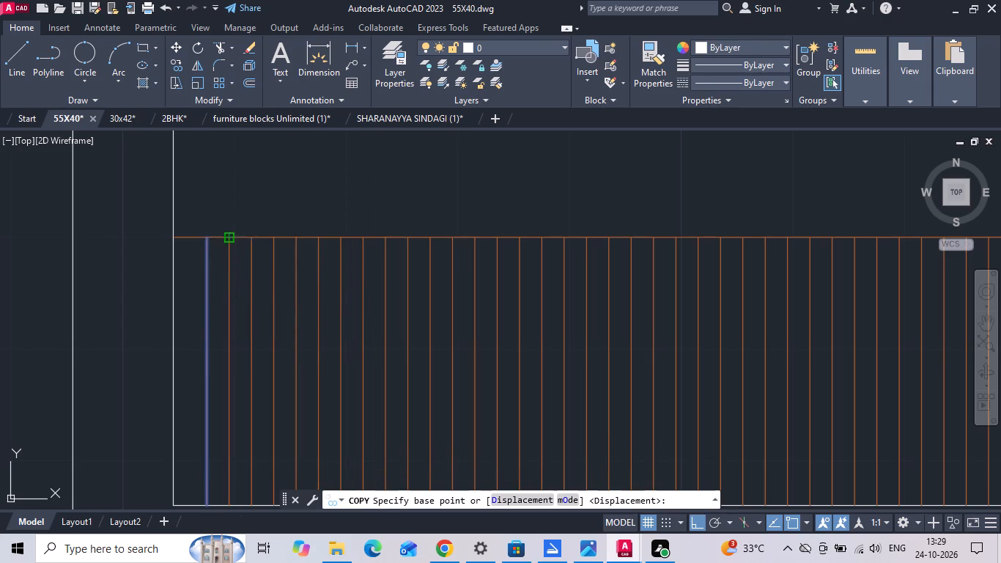
left_click(210, 237)
key("Escape")
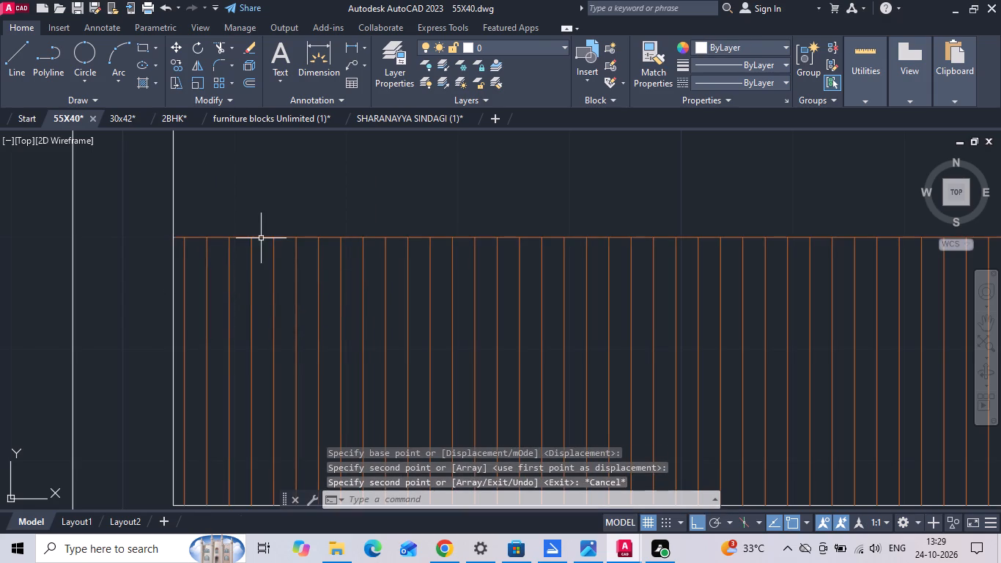
Save the drawing.
key("ctrl+s")
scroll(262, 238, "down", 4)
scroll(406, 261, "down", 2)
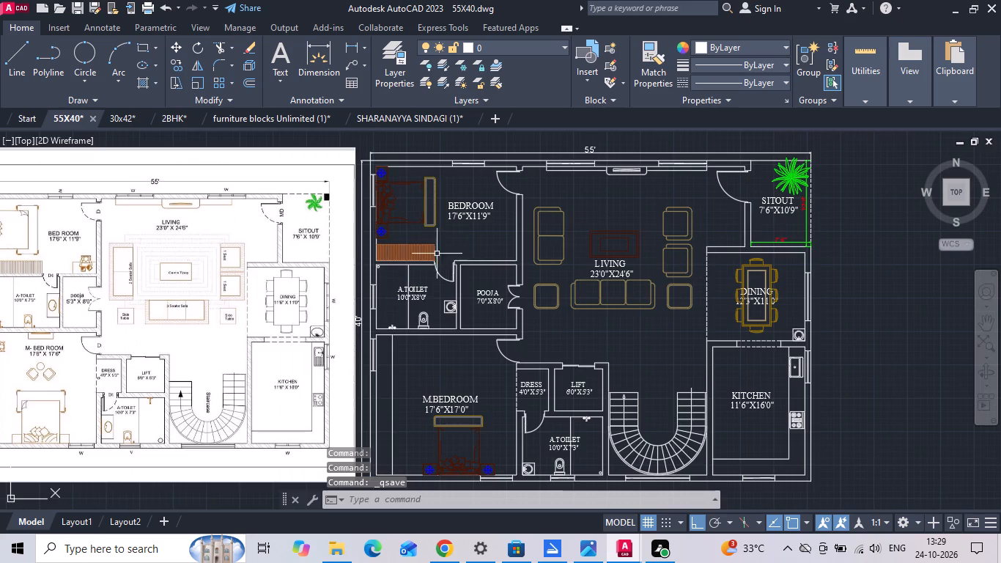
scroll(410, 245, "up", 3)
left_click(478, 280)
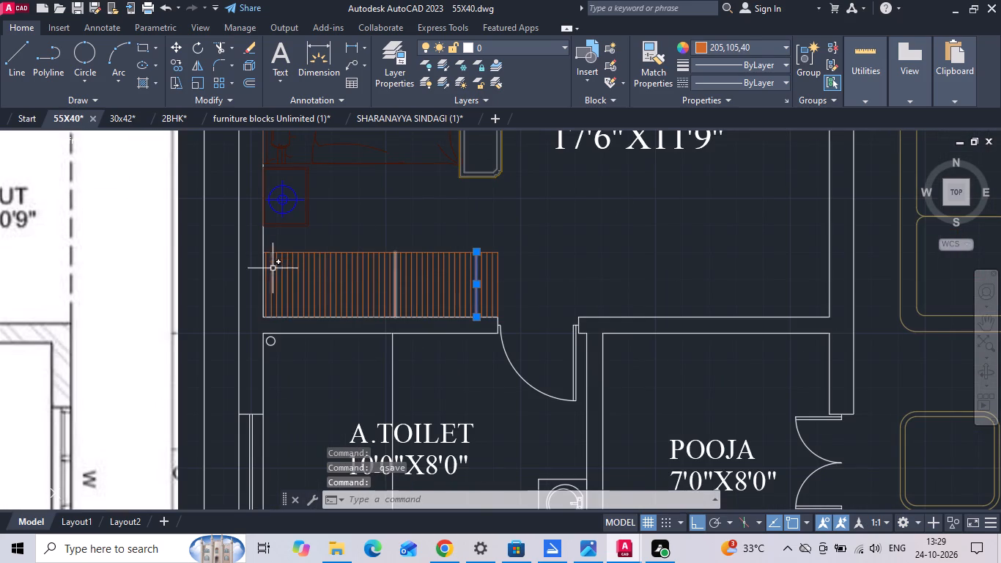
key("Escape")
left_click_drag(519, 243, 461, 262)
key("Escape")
Copy the full set of vertical wardrobe lines from BEDROOM straight down into the upper part of M.BEDROOM.
left_click(501, 281)
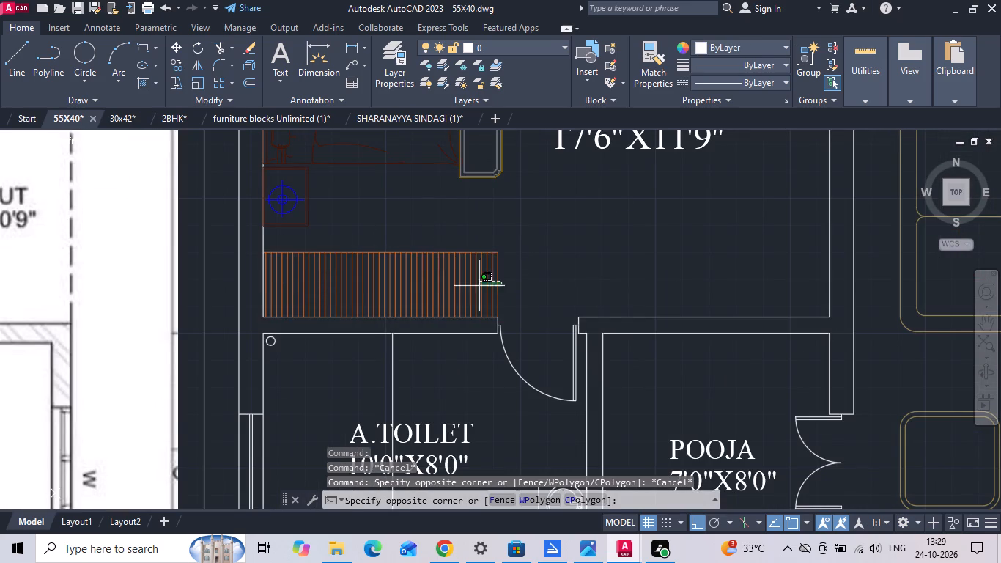
scroll(270, 291, "up", 3)
left_click(251, 301)
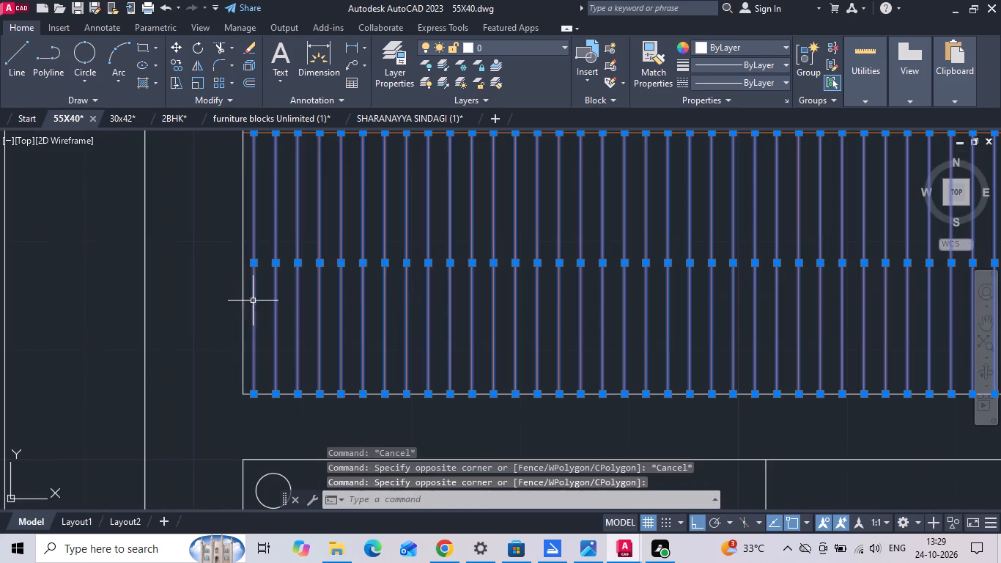
right_click(326, 260)
left_click(350, 298)
scroll(383, 197, "down", 4)
left_click_drag(398, 216, 391, 251)
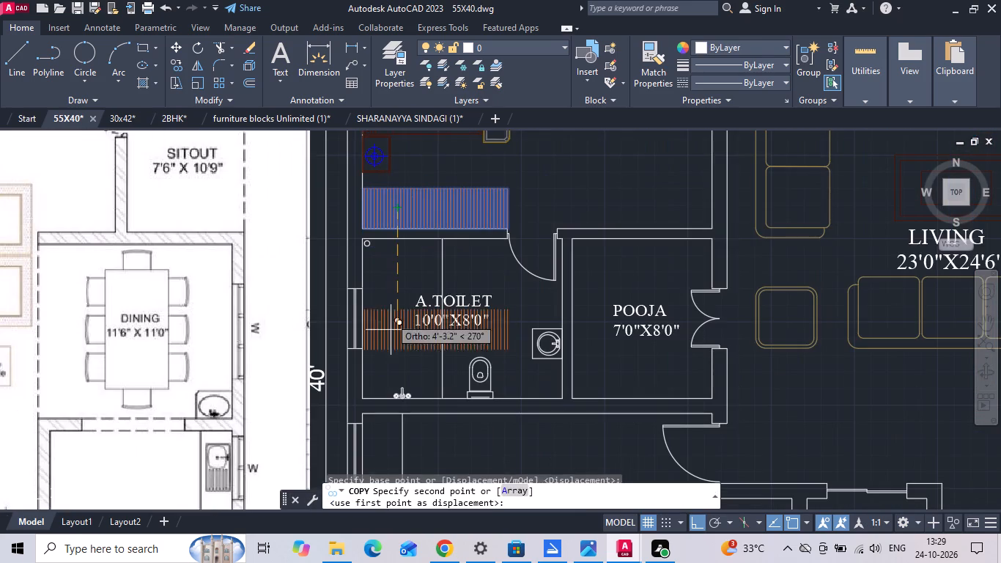
middle_click_drag(391, 367, 386, 172)
scroll(400, 309, "up", 1)
left_click(400, 283)
key("Escape")
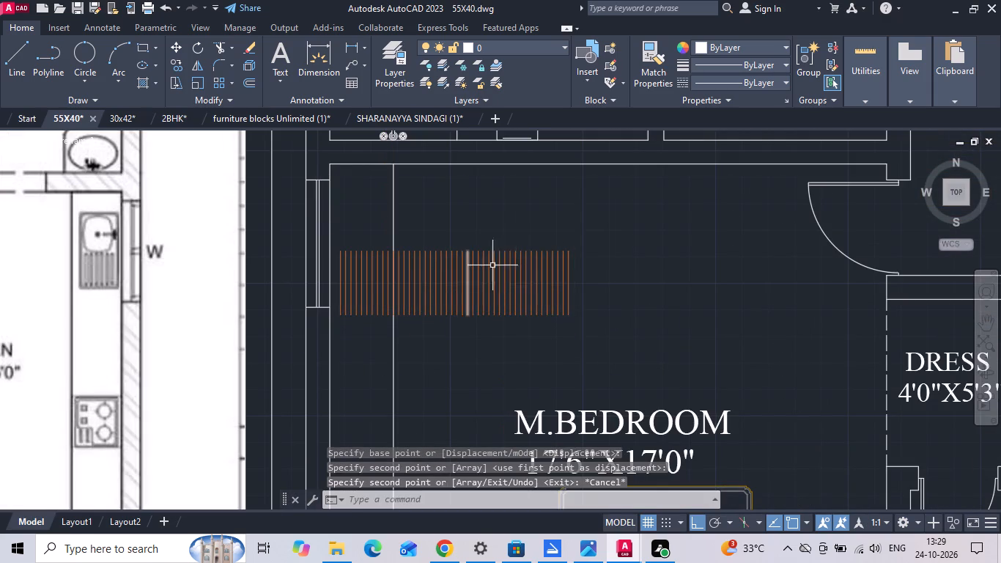
Rotate the copied wardrobe lines in M.BEDROOM to 270° so that they run horizontally.
left_click_drag(594, 262, 533, 279)
left_click(398, 285)
scroll(382, 274, "up", 3)
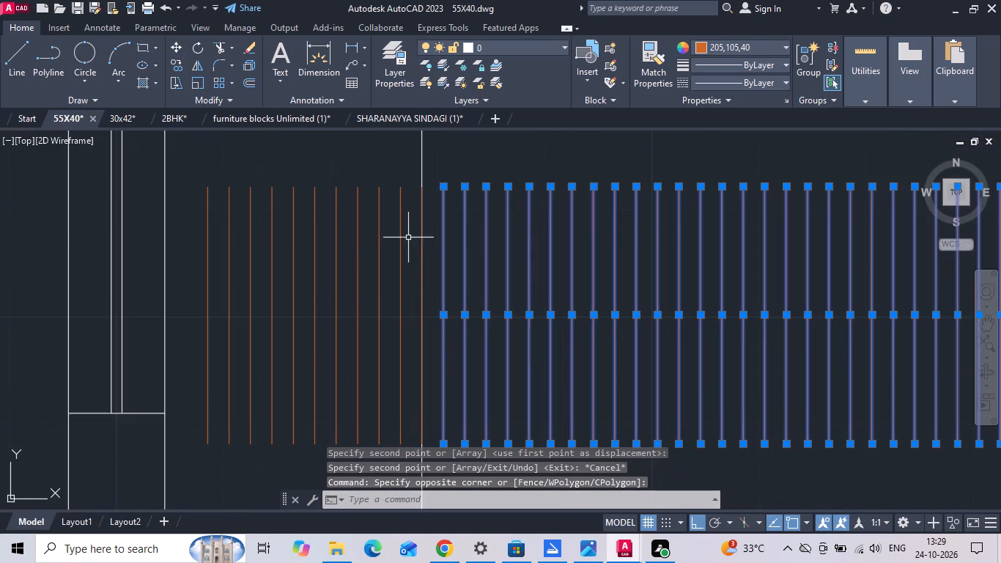
scroll(377, 176, "down", 1)
left_click(261, 169)
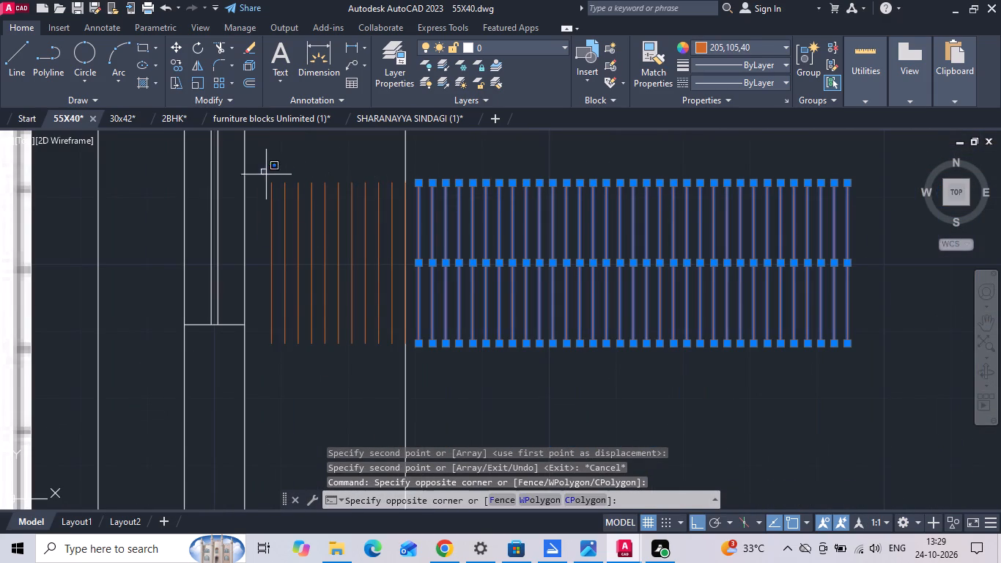
left_click(460, 387)
scroll(397, 316, "down", 1)
right_click(531, 193)
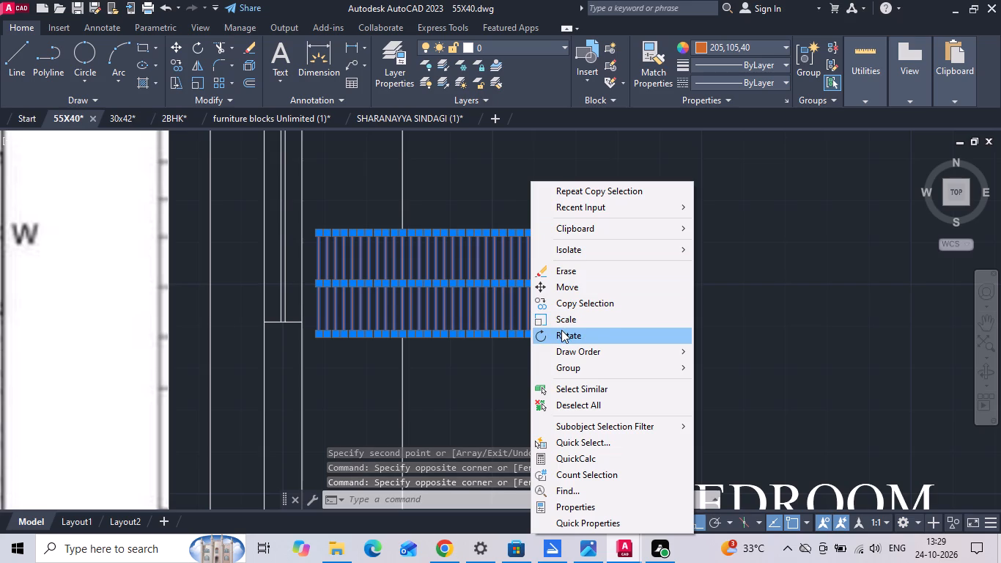
left_click(561, 330)
left_click(518, 199)
middle_click_drag(503, 249, 515, 301)
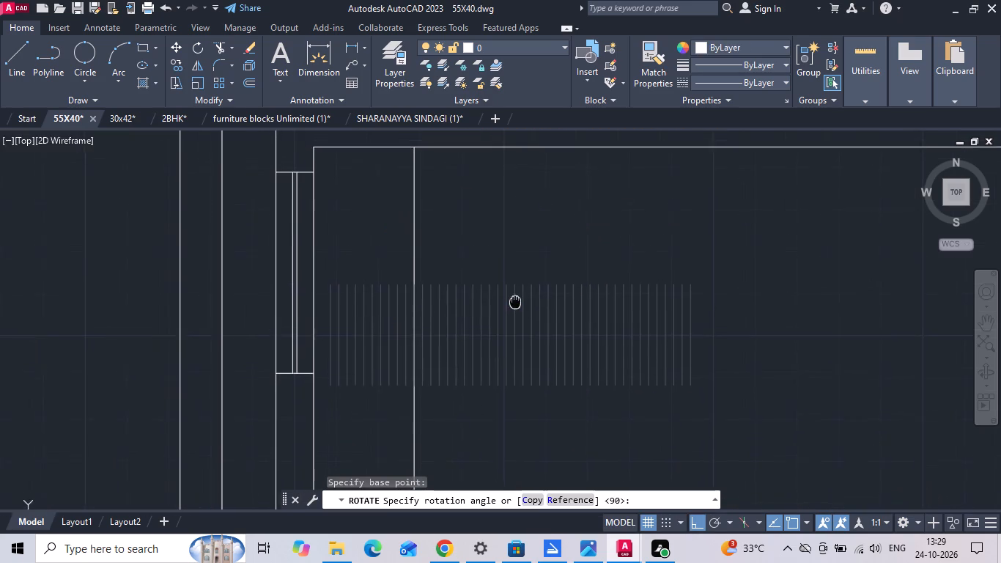
middle_click_drag(515, 301, 518, 306)
scroll(539, 412, "down", 1)
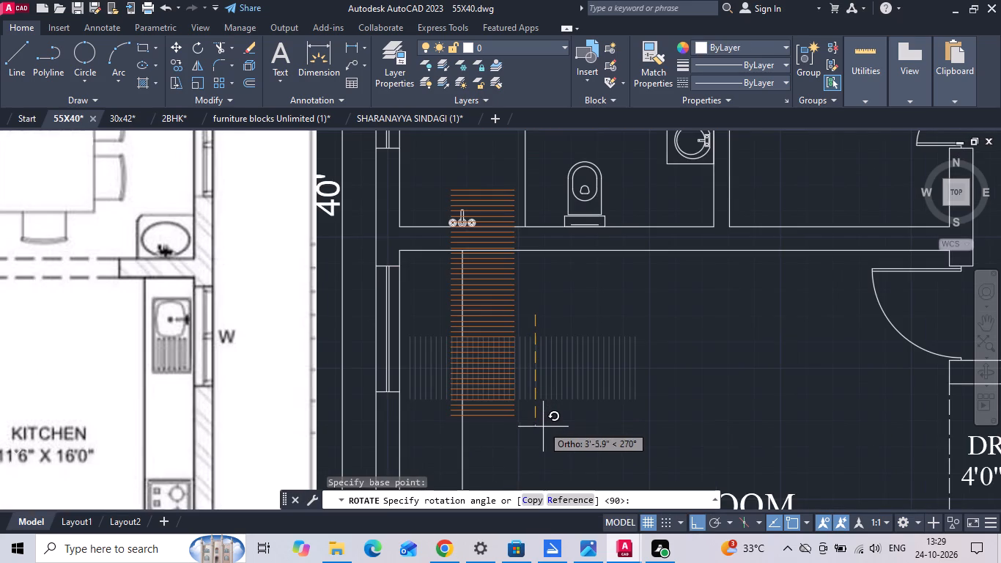
left_click(544, 433)
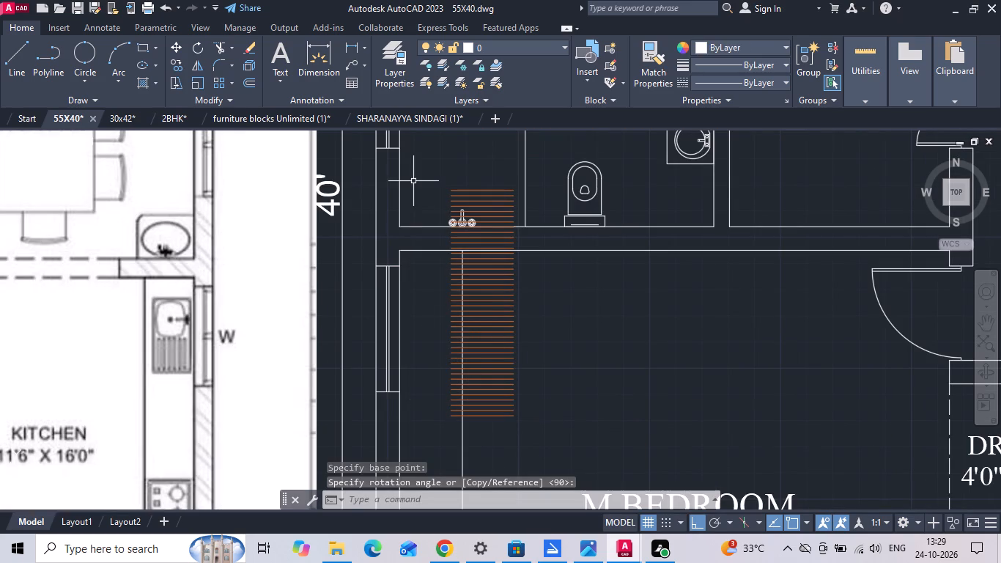
Move the rotated lines so their upper-left end meets the upper-left inner corner of M.BEDROOM.
left_click_drag(424, 182, 427, 188)
left_click(533, 455)
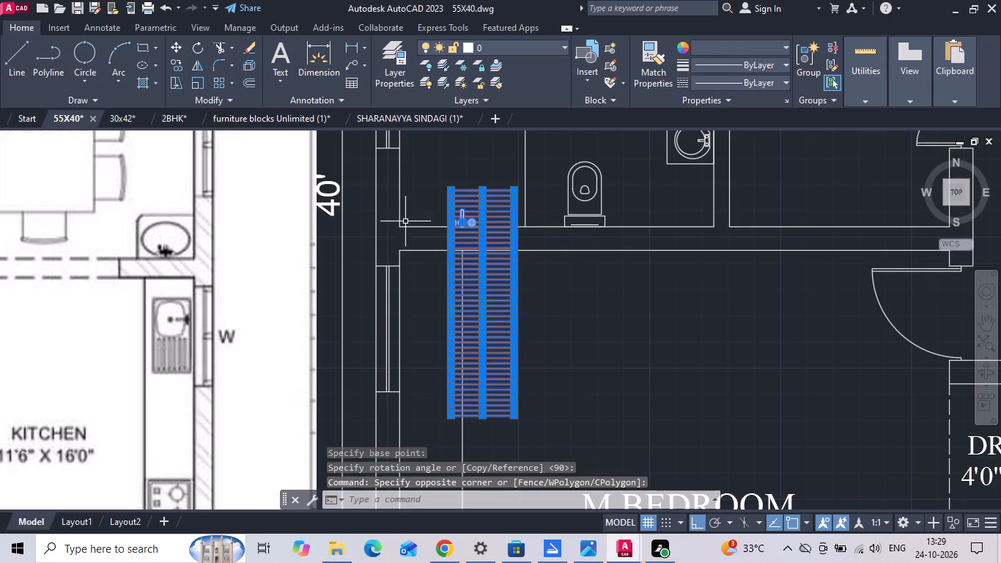
right_click(443, 180)
left_click(473, 286)
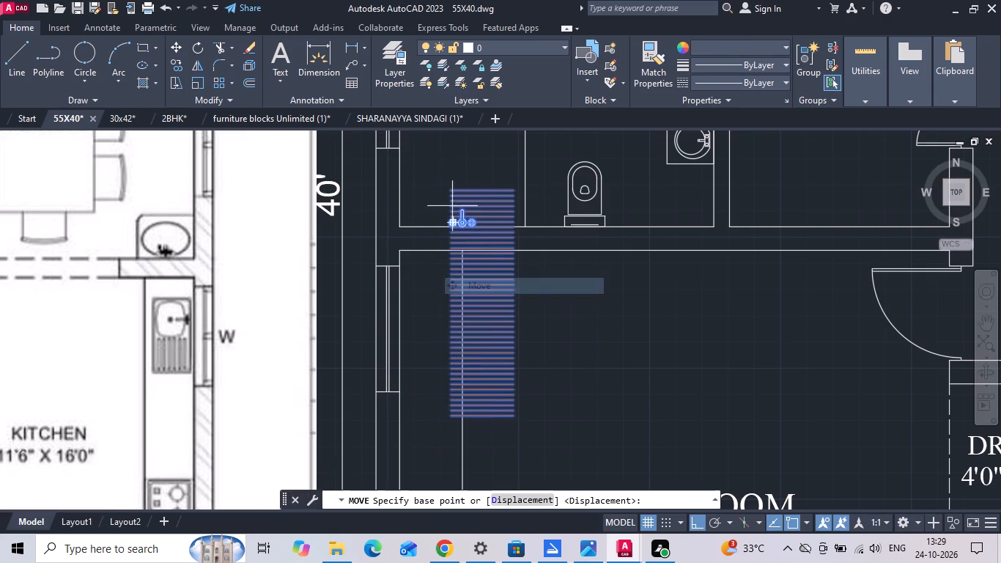
scroll(450, 202, "up", 3)
left_click(445, 161)
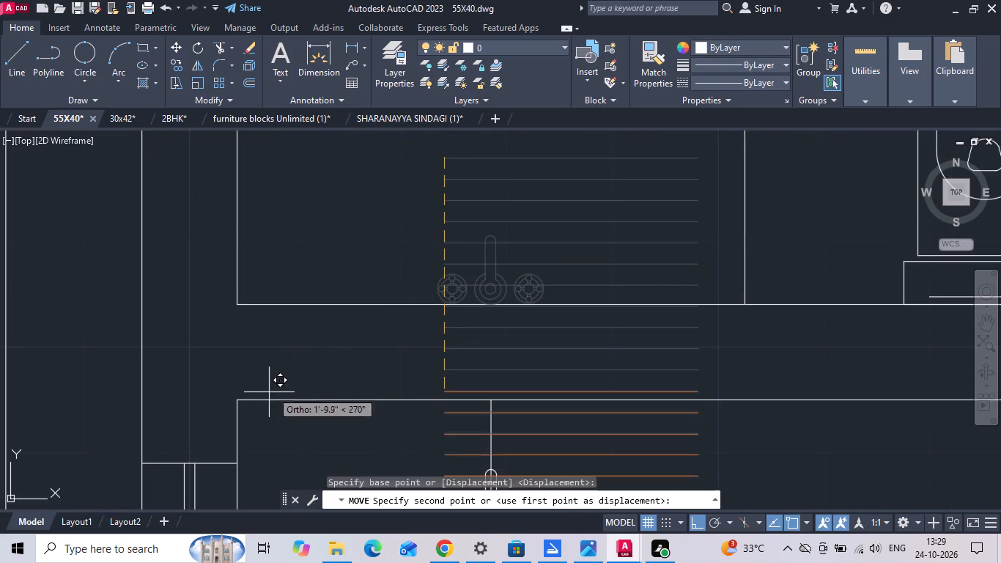
left_click(235, 401)
Erase the topmost horizontal line that overlaps M.BEDROOM's upper wall.
middle_click_drag(317, 353, 347, 261)
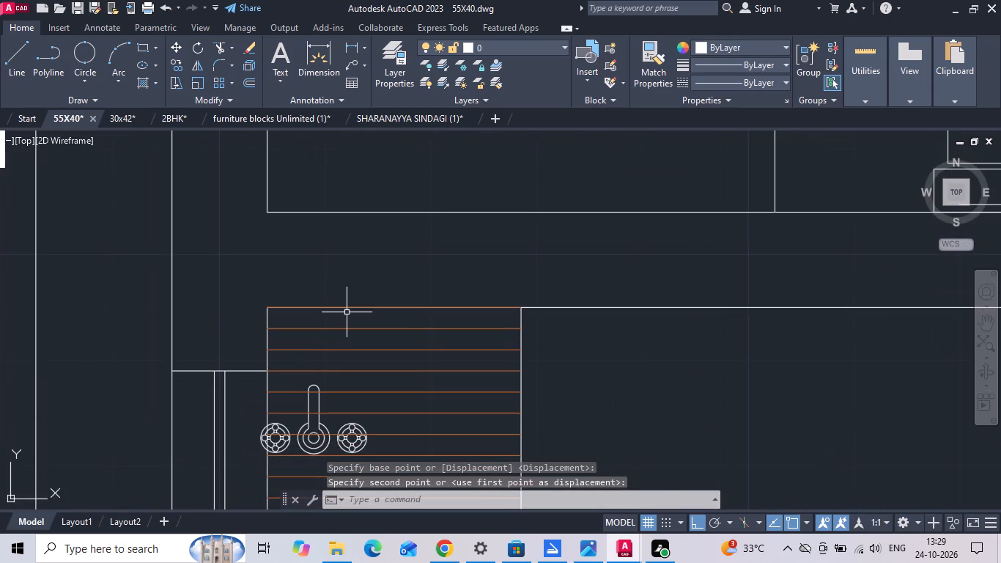
left_click(348, 307)
key("Delete")
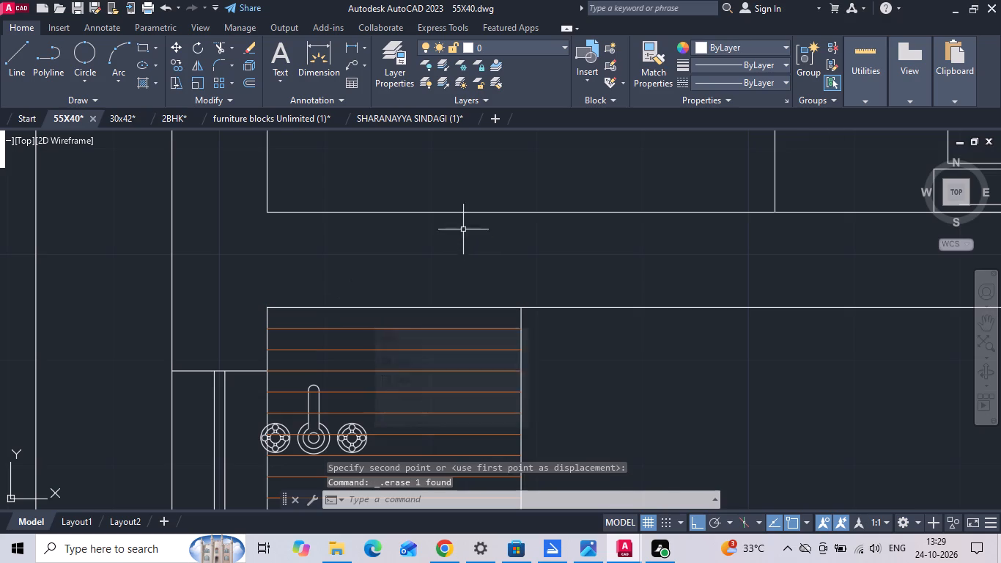
Move the tap fitting off the M.BEDROOM wardrobe lines, back up into the A.TOILET above.
scroll(462, 209, "down", 3)
scroll(428, 253, "up", 2)
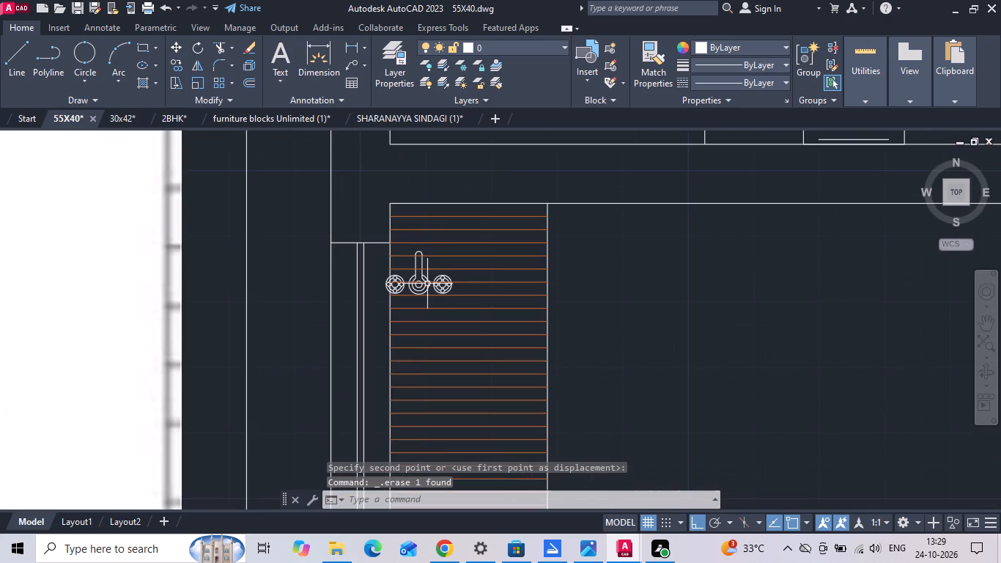
left_click(423, 286)
right_click(424, 290)
left_click(464, 270)
scroll(462, 347, "down", 1)
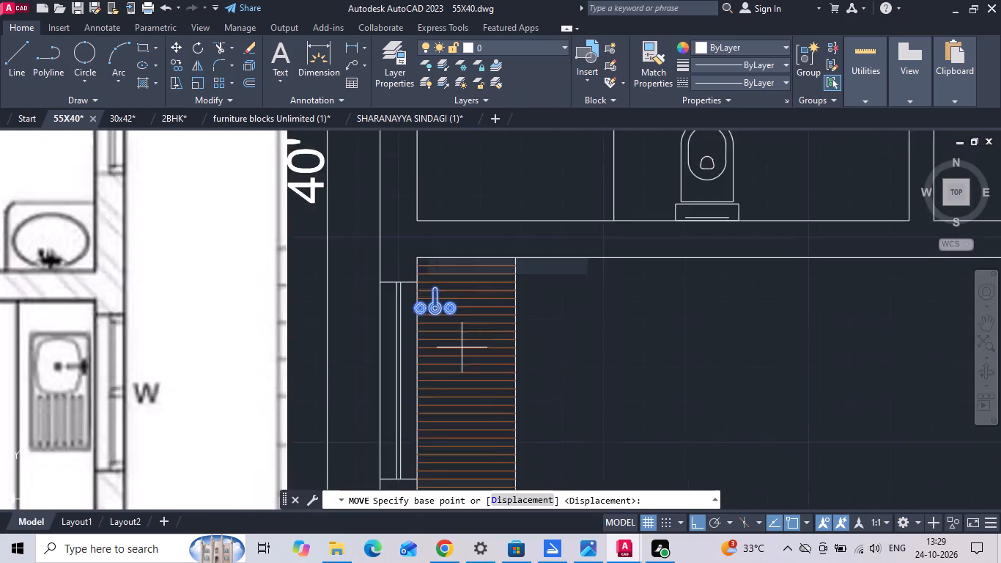
scroll(462, 348, "down", 1)
left_click_drag(537, 350, 537, 334)
left_click(548, 286)
Move the tap fitting rightward along the lower wall of the A.TOILET, away from the outer wall.
scroll(477, 260, "up", 2)
left_click(431, 268)
left_click(401, 261)
right_click(398, 260)
left_click(429, 271)
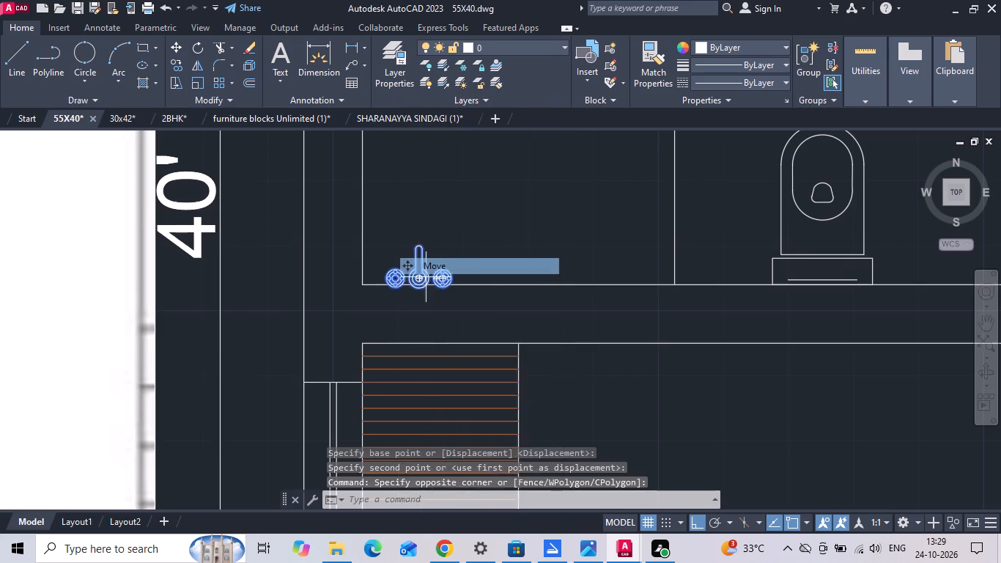
scroll(422, 302, "up", 2)
left_click(408, 271)
scroll(408, 270, "down", 2)
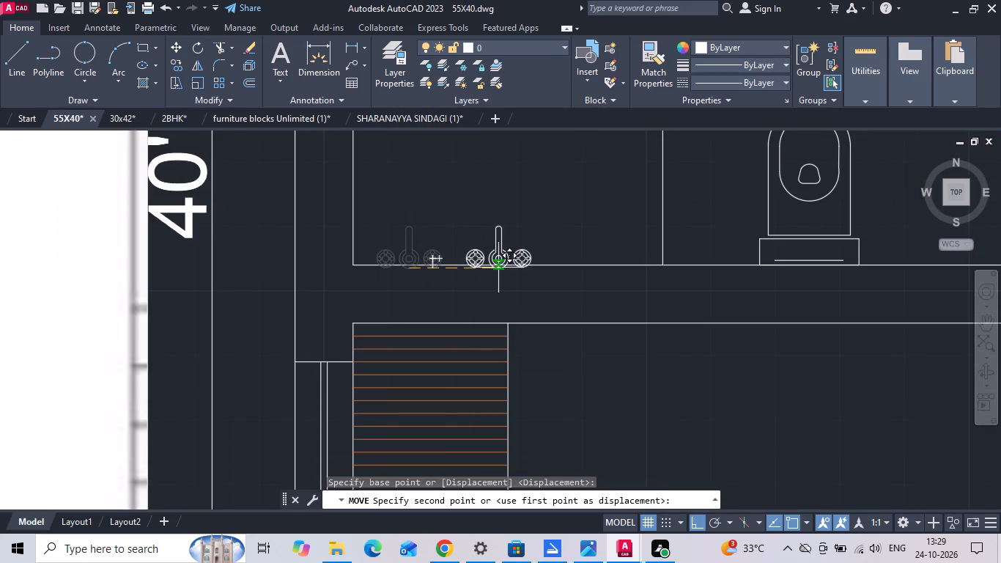
left_click(499, 268)
Copy the horizontal lines, except the top few, downward along the M.BEDROOM wardrobe, continuing the even spacing.
scroll(508, 216, "down", 3)
scroll(479, 270, "down", 2)
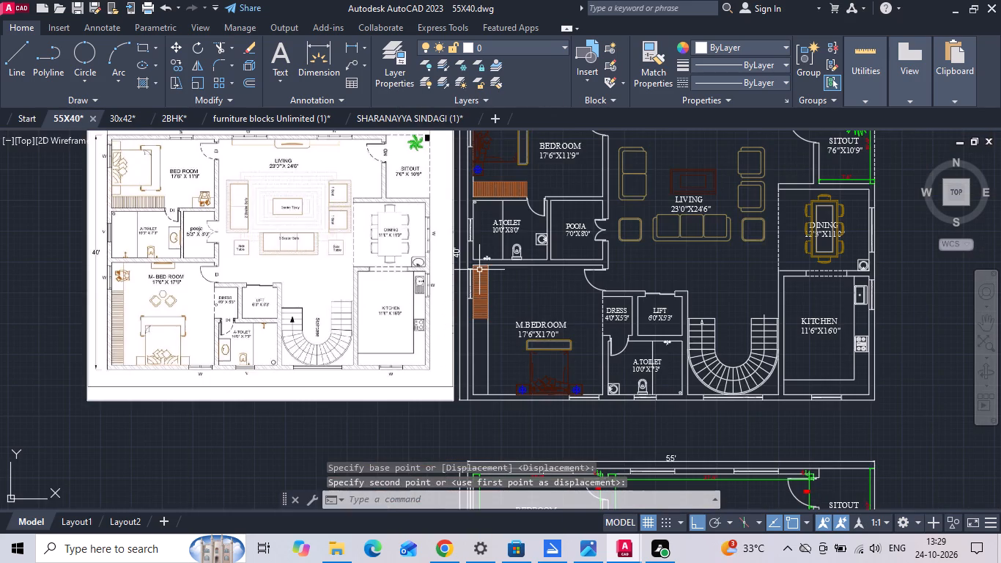
scroll(483, 345, "up", 2)
left_click_drag(488, 353, 488, 343)
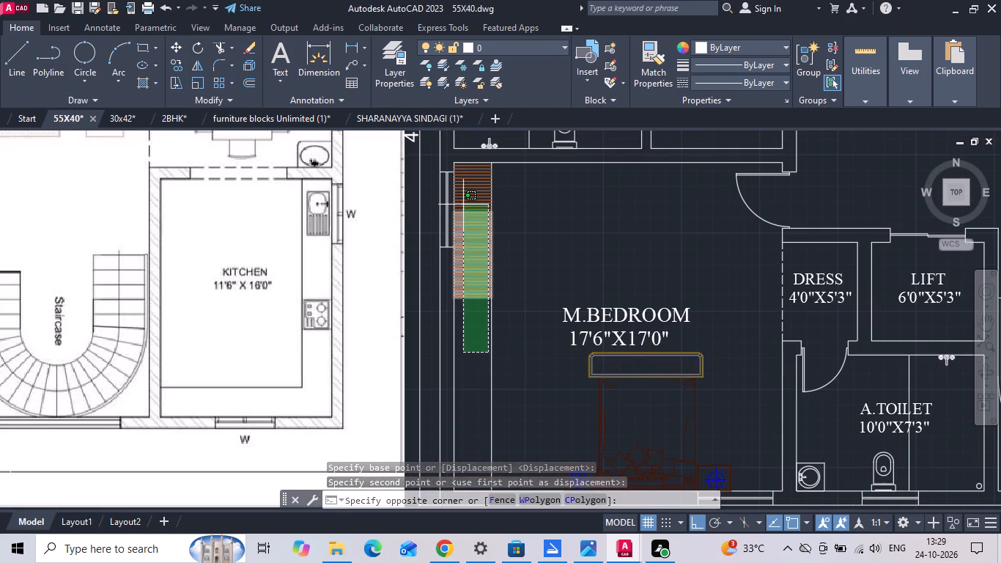
left_click(469, 183)
right_click(469, 183)
left_click(507, 303)
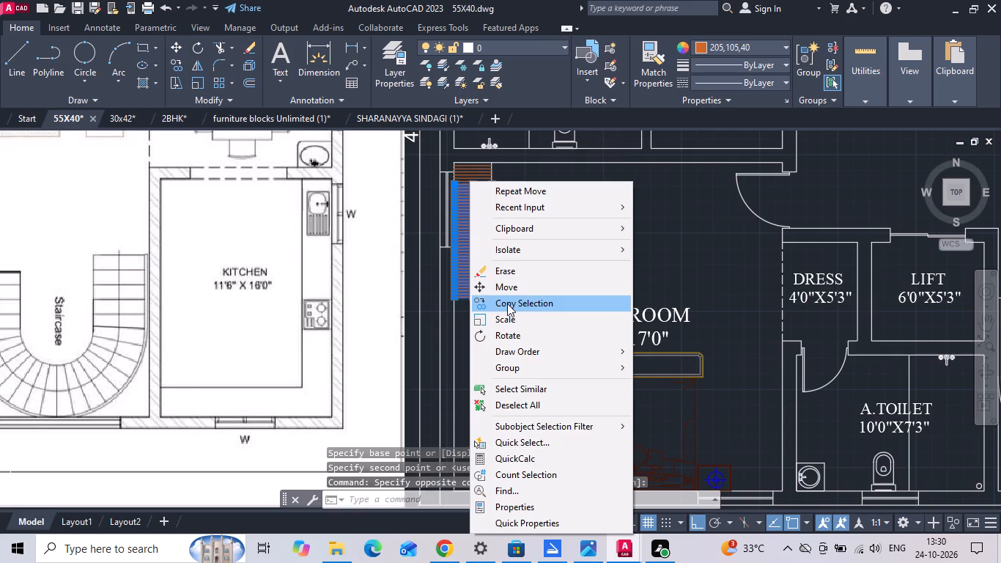
scroll(473, 179, "up", 4)
left_click(557, 224)
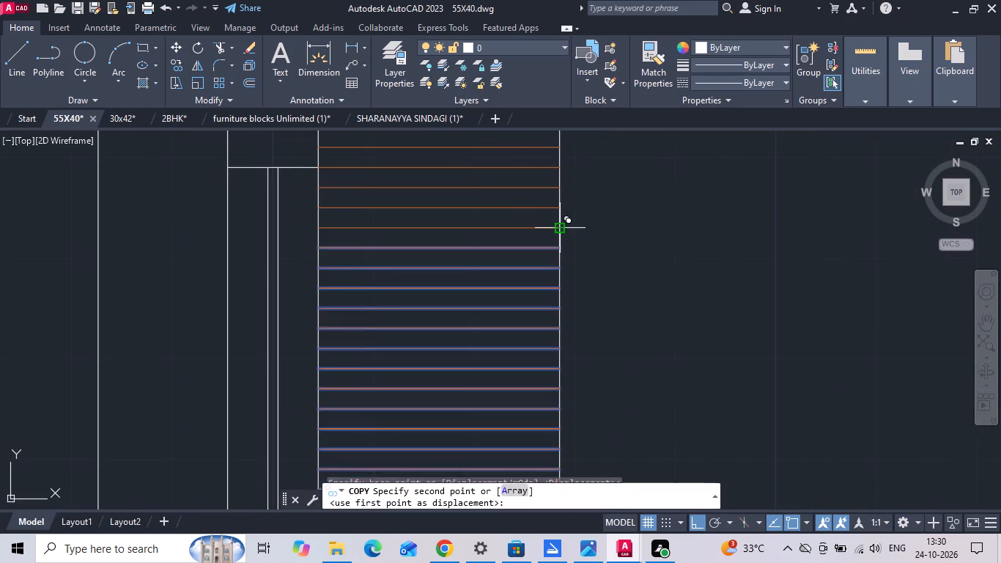
scroll(558, 224, "down", 3)
scroll(547, 435, "up", 4)
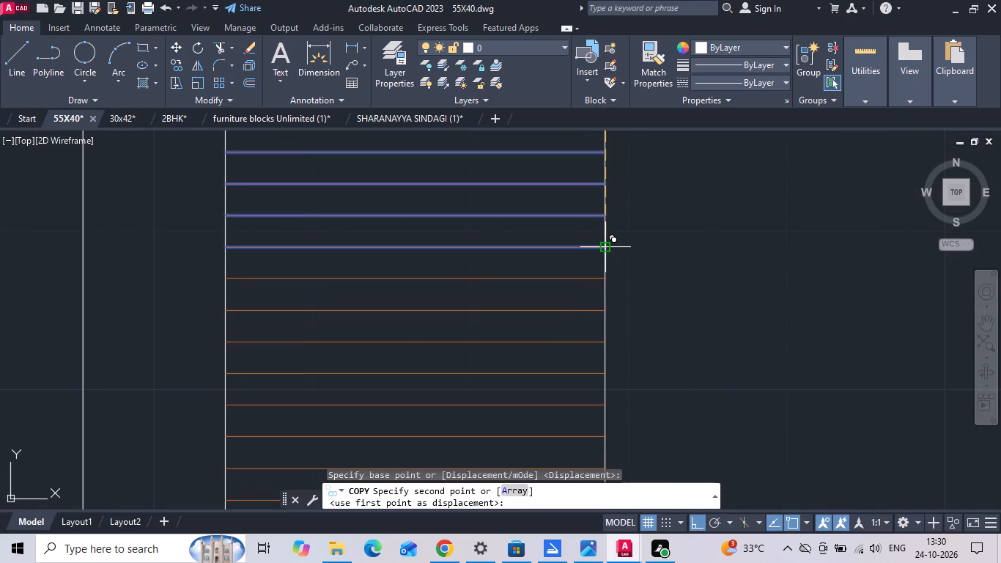
left_click(607, 246)
middle_click_drag(597, 238, 583, 187)
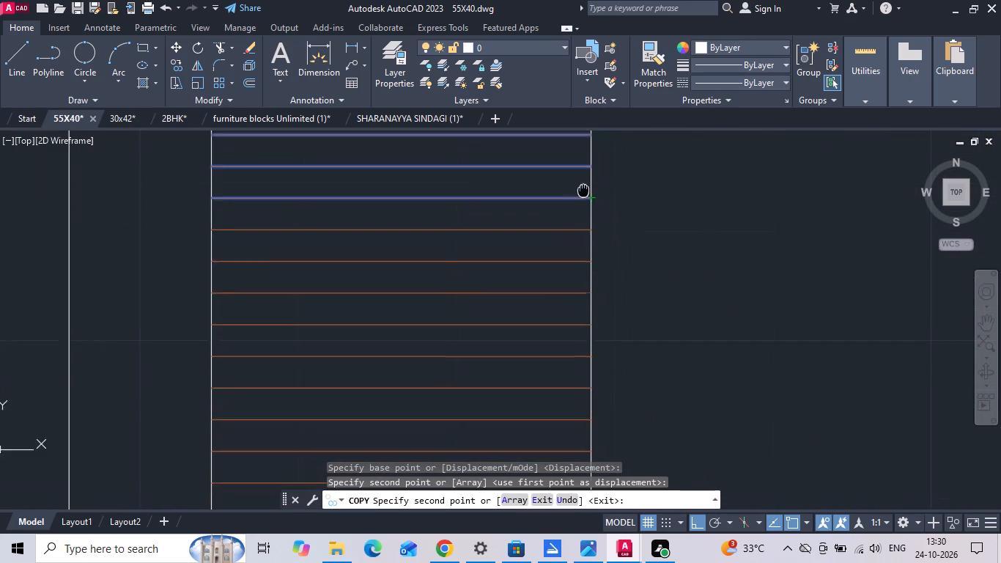
middle_click_drag(583, 187, 578, 140)
scroll(577, 126, "down", 6)
key("Escape")
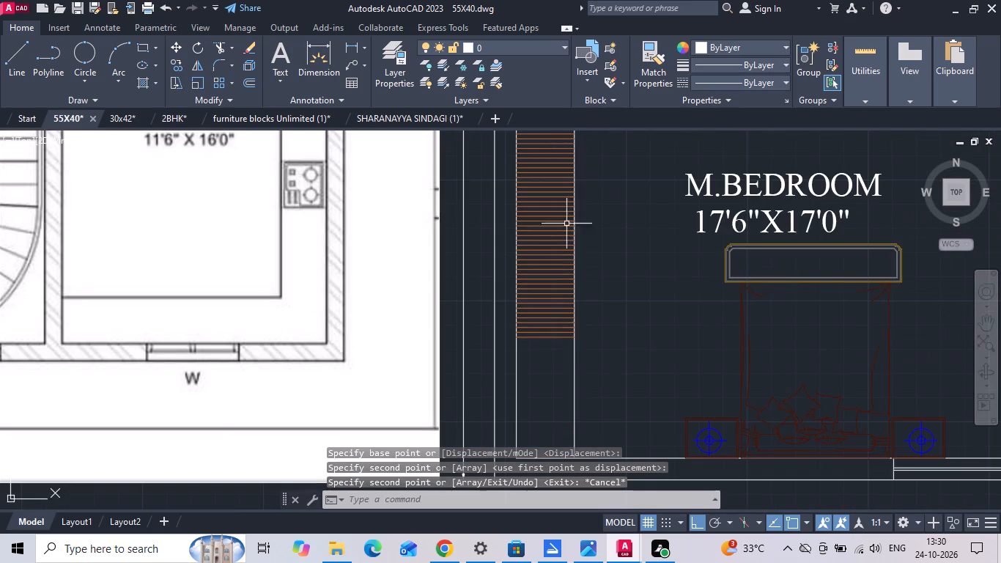
Copy the lower group of horizontal lines further down the M.BEDROOM wardrobe, continuing the even spacing.
scroll(550, 370, "up", 1)
left_click_drag(553, 371, 554, 364)
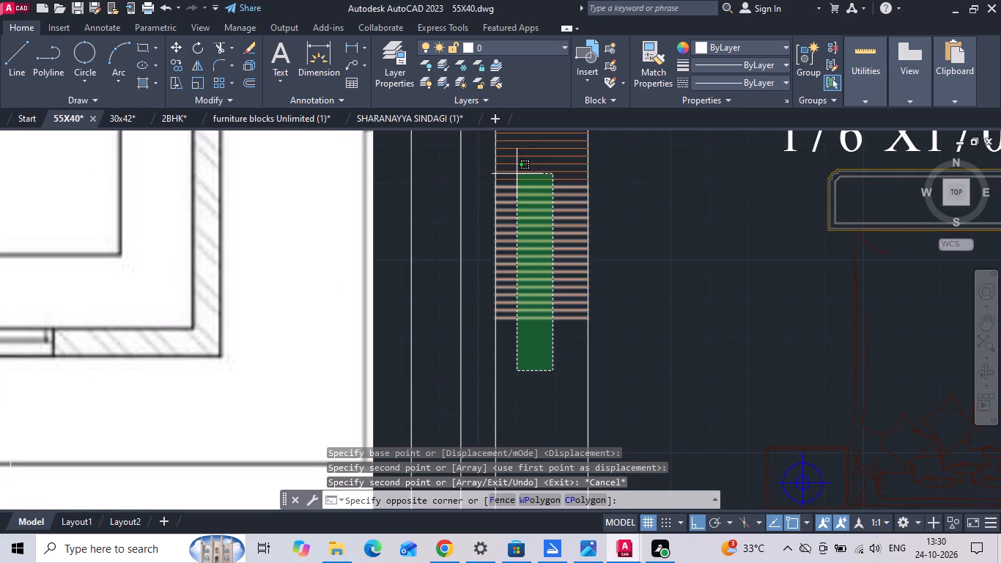
left_click(516, 158)
middle_click_drag(520, 186, 517, 208)
right_click(517, 209)
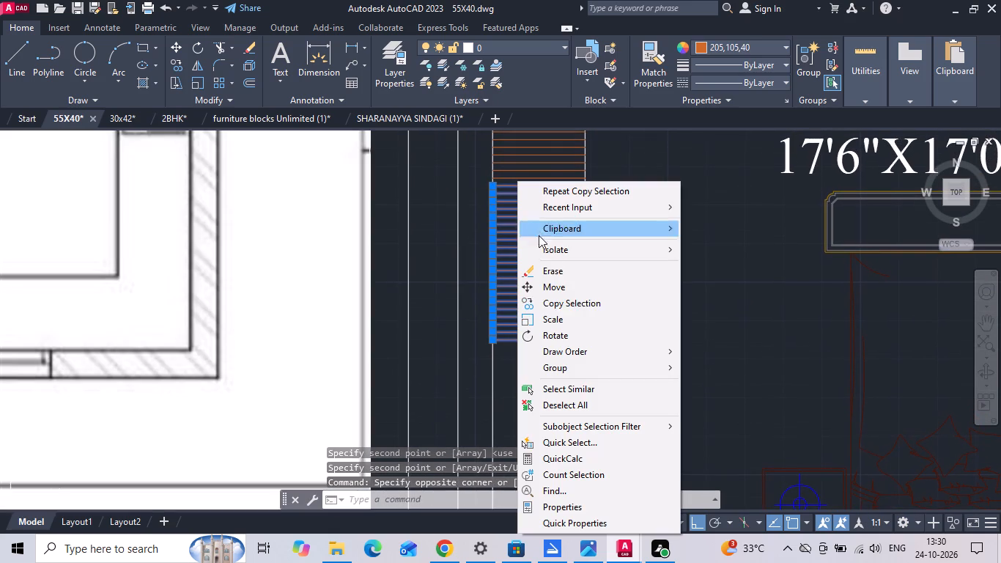
left_click(565, 303)
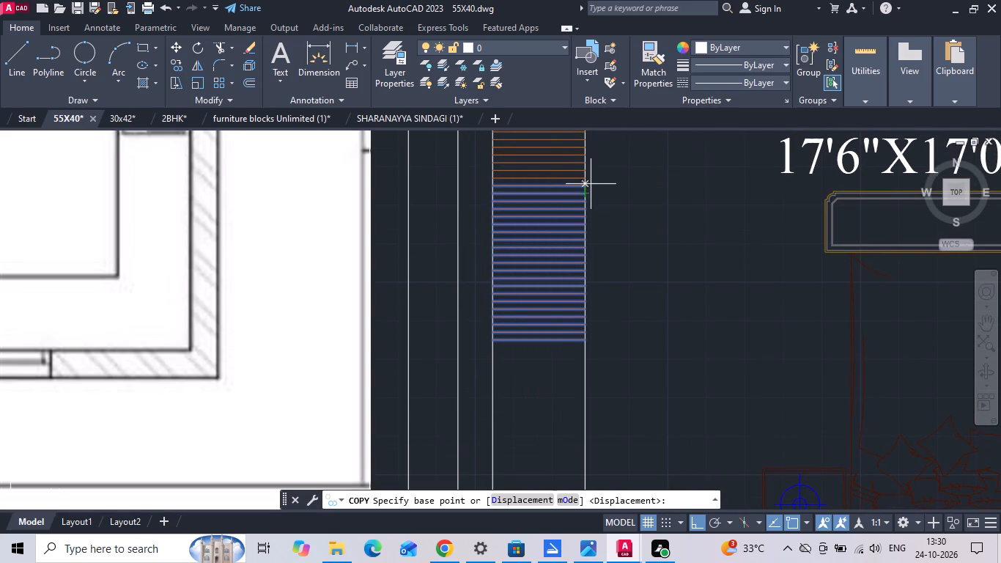
left_click(588, 177)
scroll(557, 359, "up", 2)
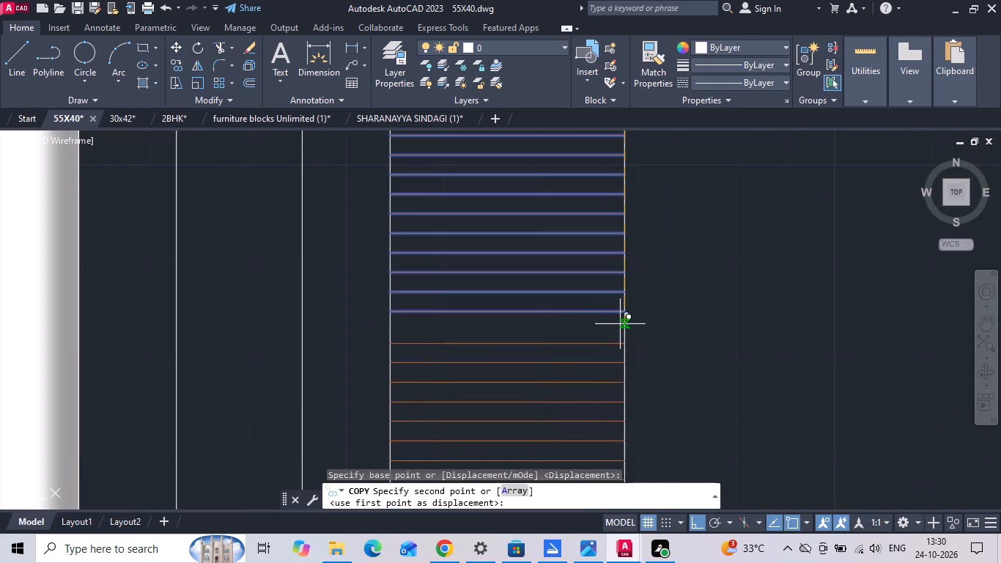
left_click(624, 310)
scroll(565, 197, "down", 3)
scroll(572, 337, "up", 2)
key("Escape")
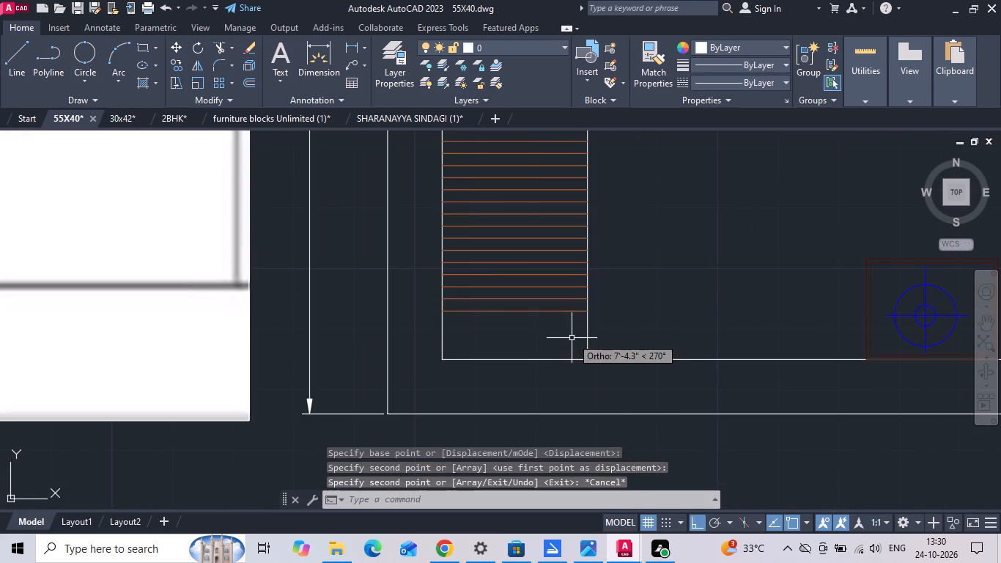
Copy the last five horizontal lines down into the remaining gap, reaching M.BEDROOM's lower wall.
left_click_drag(569, 338, 565, 322)
left_click(542, 258)
right_click(542, 258)
left_click(586, 303)
scroll(586, 302, "up", 1)
left_click_drag(586, 240, 586, 250)
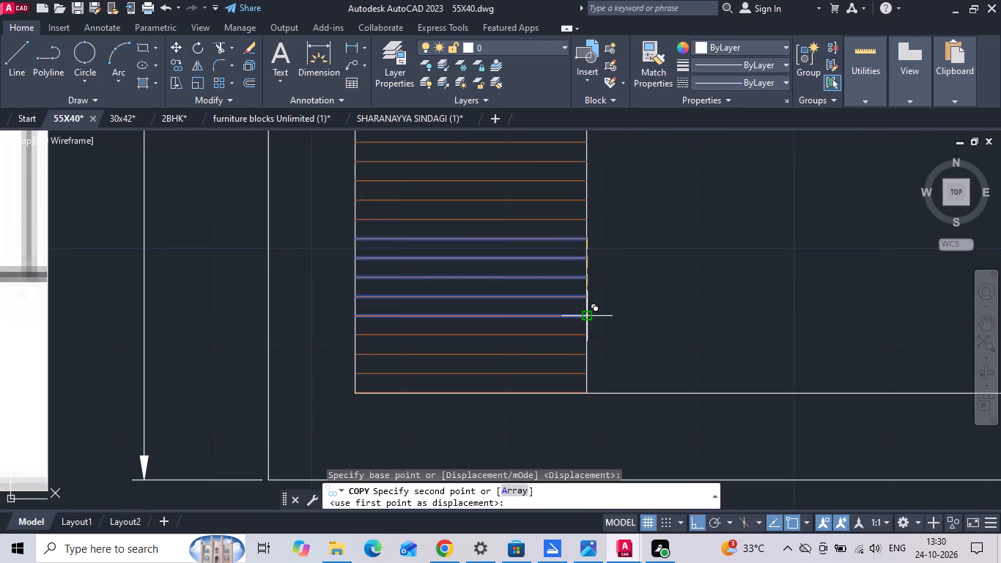
left_click(585, 313)
key("Escape")
Erase the horizontal wardrobe line that overlaps M.BEDROOM's lower wall line.
left_click(516, 394)
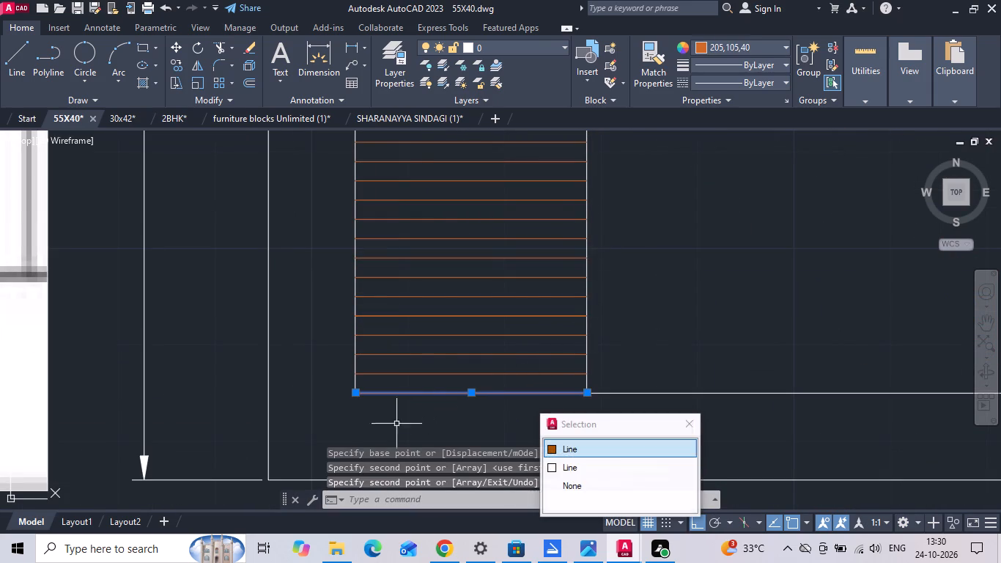
key("Delete")
Erase the horizontal lines at the upper end of the M.BEDROOM wardrobe, alongside the window, to clear the desk area.
scroll(322, 312, "down", 3)
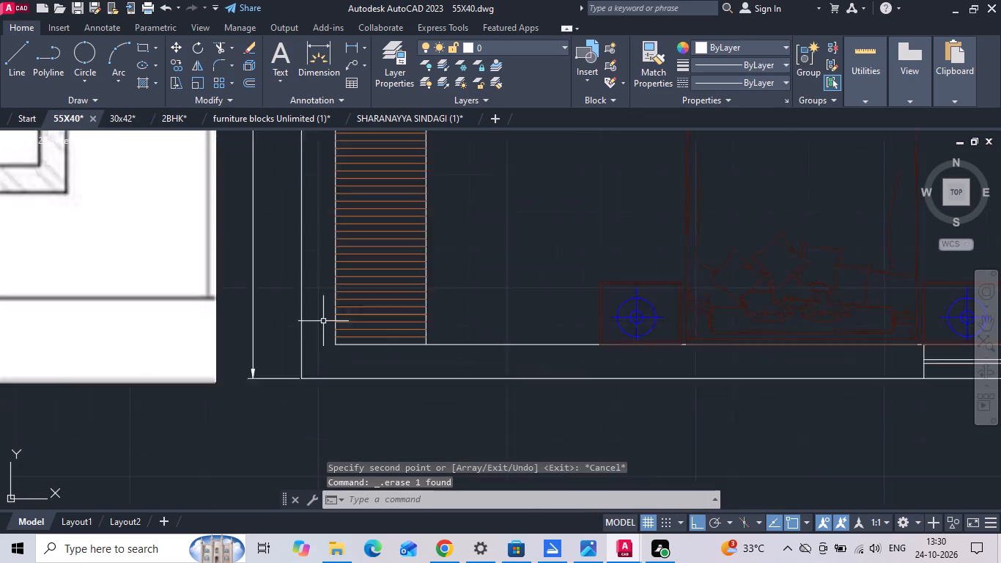
scroll(443, 352, "down", 4)
middle_click_drag(357, 344, 389, 329)
scroll(276, 277, "up", 3)
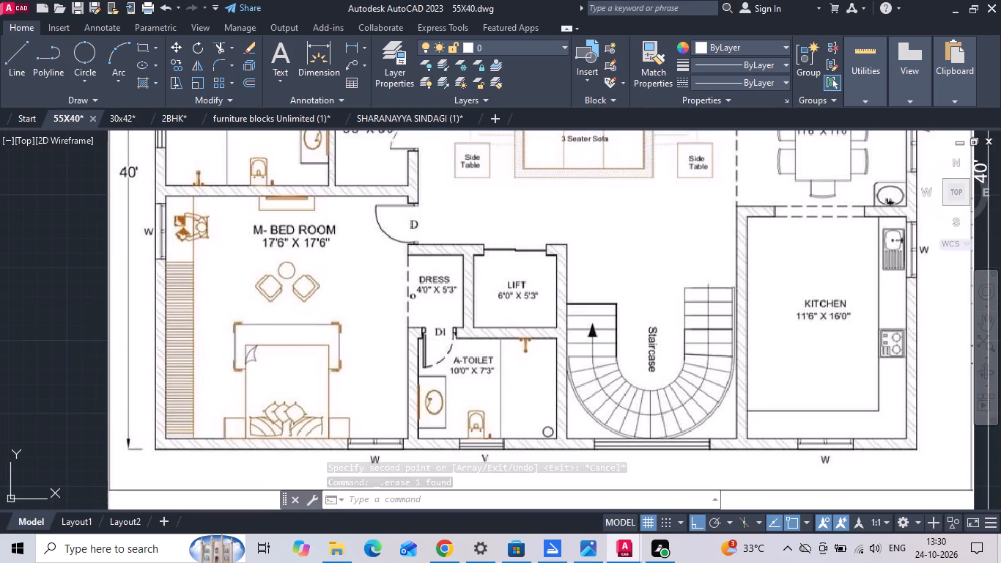
scroll(229, 256, "down", 2)
scroll(538, 237, "up", 1)
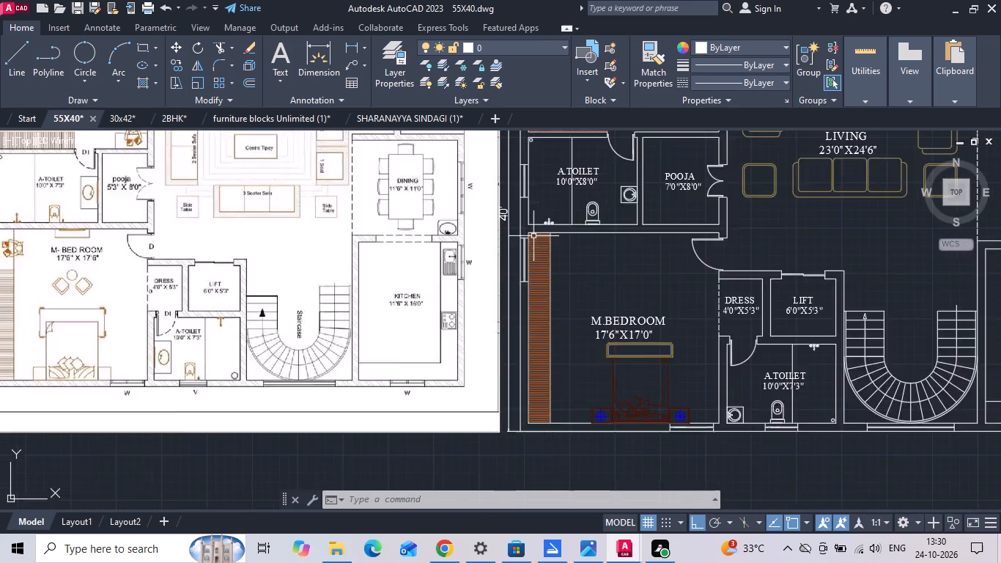
scroll(531, 236, "up", 1)
scroll(532, 314, "up", 4)
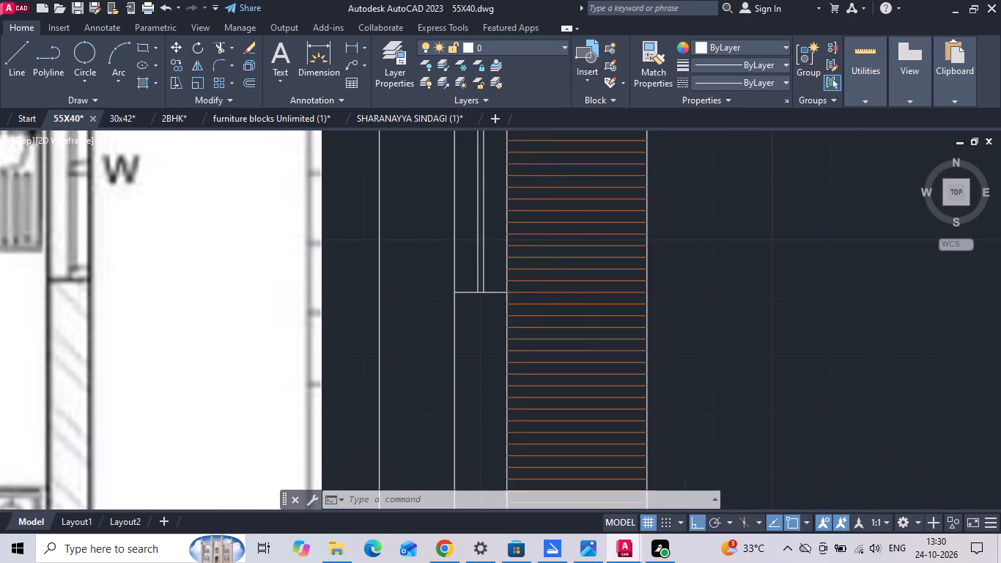
left_click(537, 300)
middle_click_drag(529, 246, 520, 383)
scroll(519, 392, "down", 1)
scroll(505, 242, "down", 3)
scroll(515, 244, "up", 3)
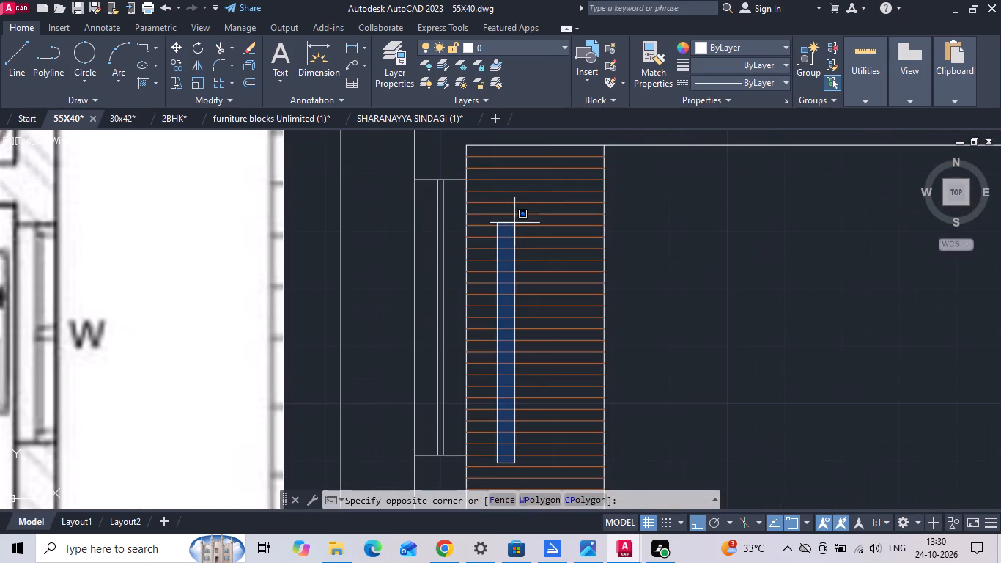
left_click(490, 154)
key("Delete")
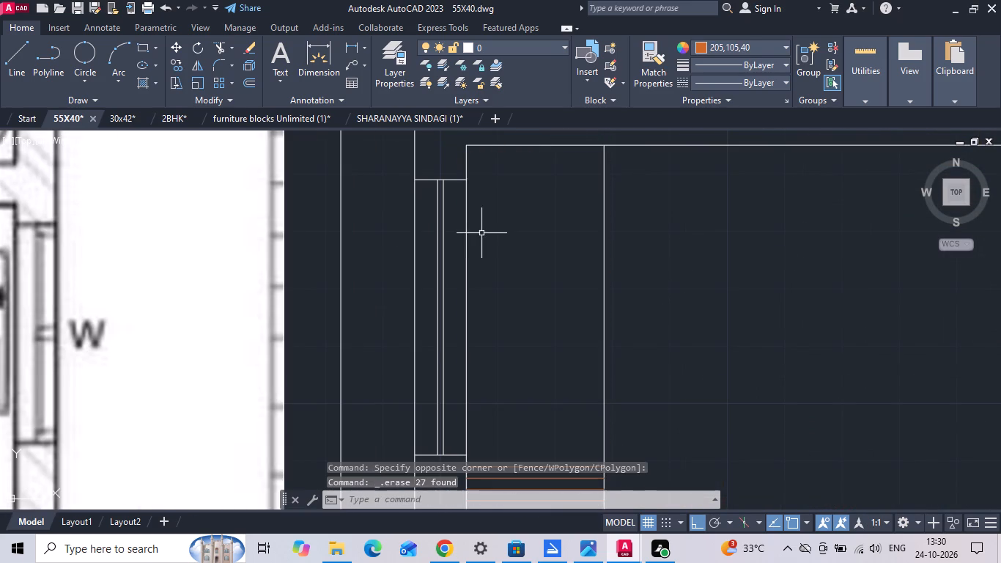
Save the 55X40 drawing.
key("ctrl+s")
key("ctrl+s")
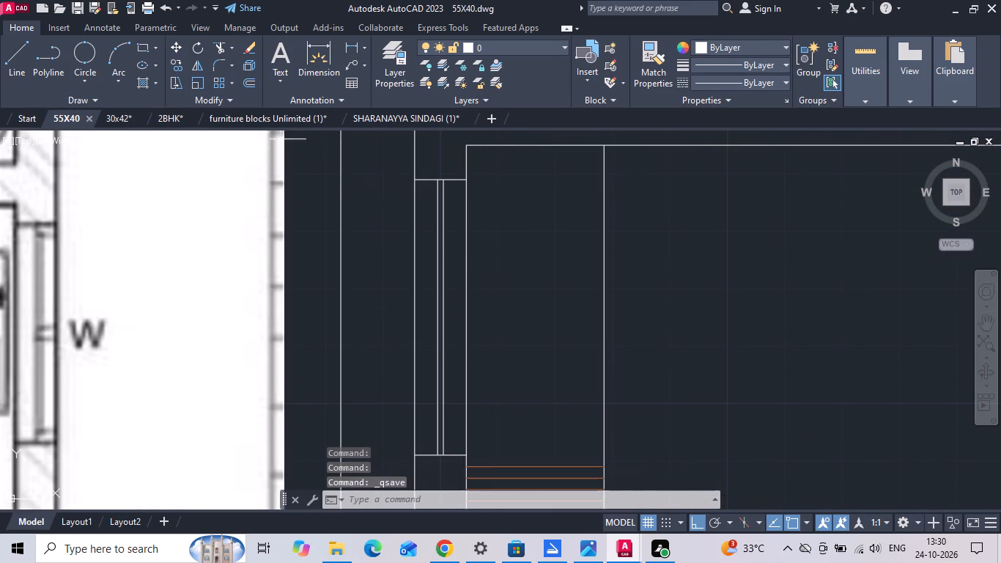
Copy the desk-with-seated-person block from the 30x42 drawing's M.BEDROOM and paste it into the M.BEDROOM of the 55X40 drawing.
left_click(119, 120)
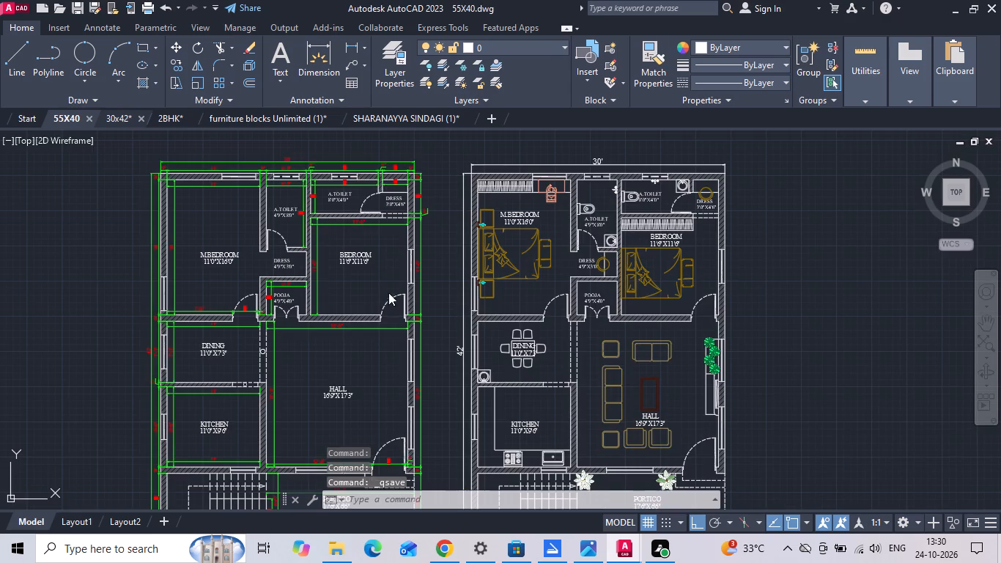
left_click(545, 180)
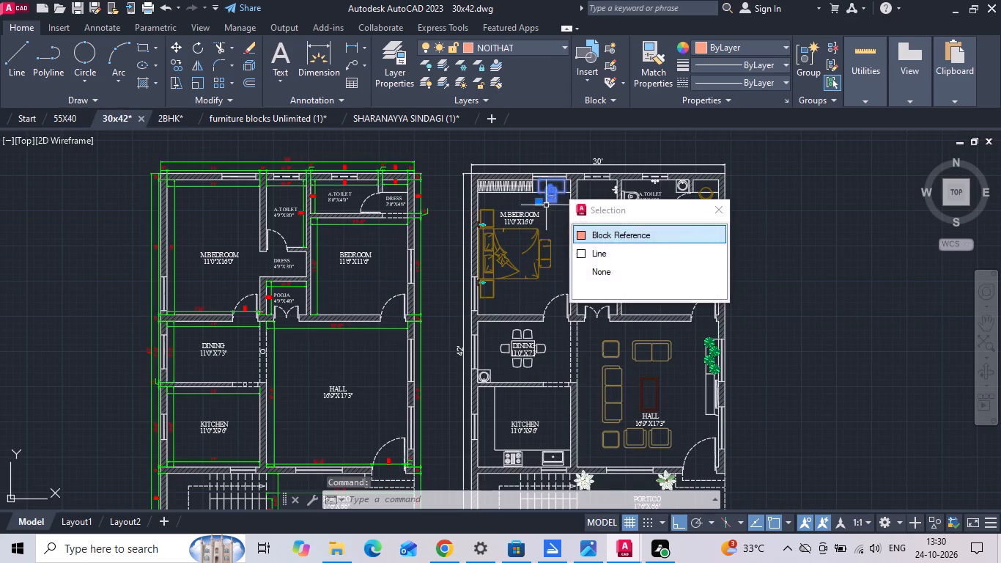
key("ctrl+c")
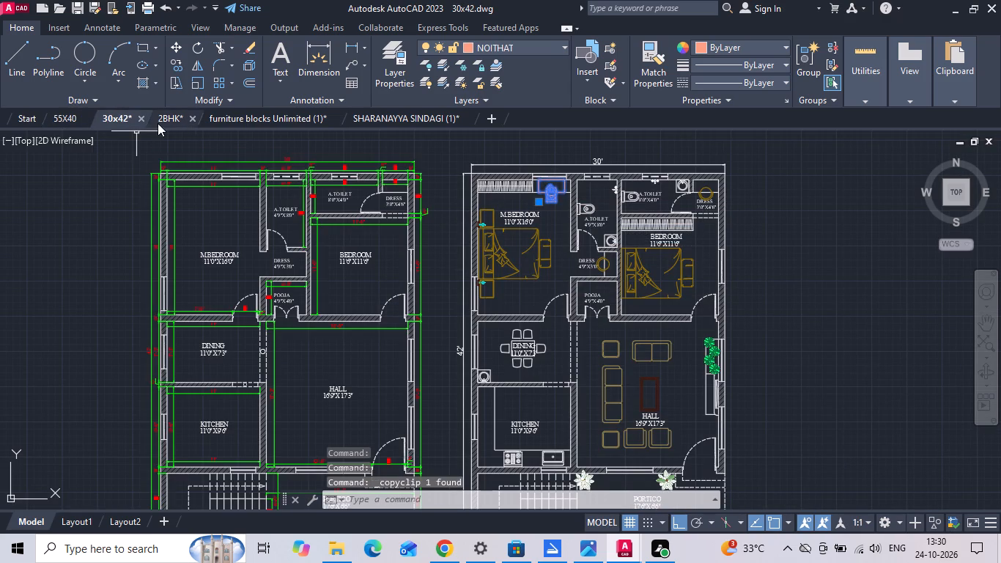
left_click(71, 118)
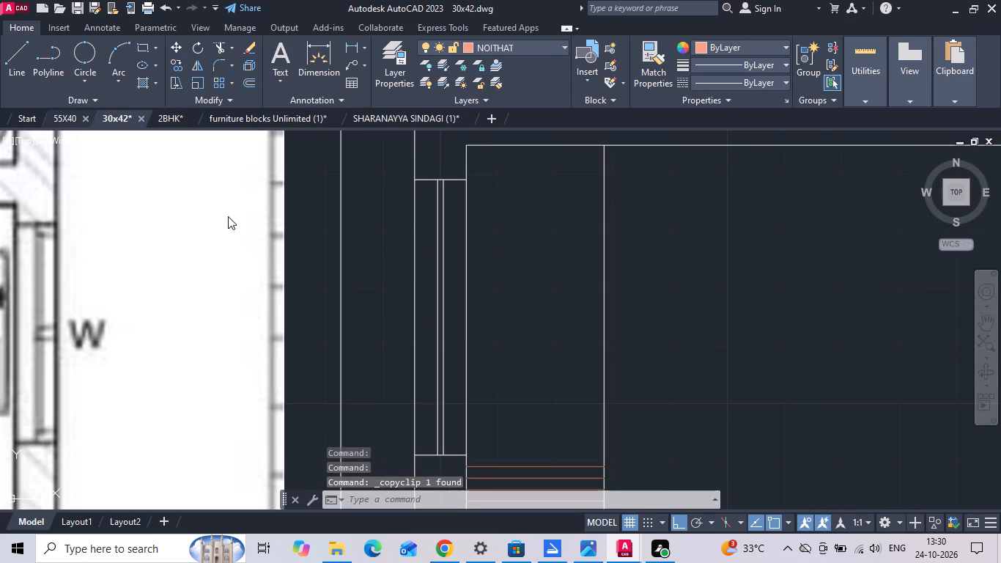
key("ctrl+v")
scroll(425, 309, "down", 2)
scroll(540, 357, "up", 1)
left_click(530, 354)
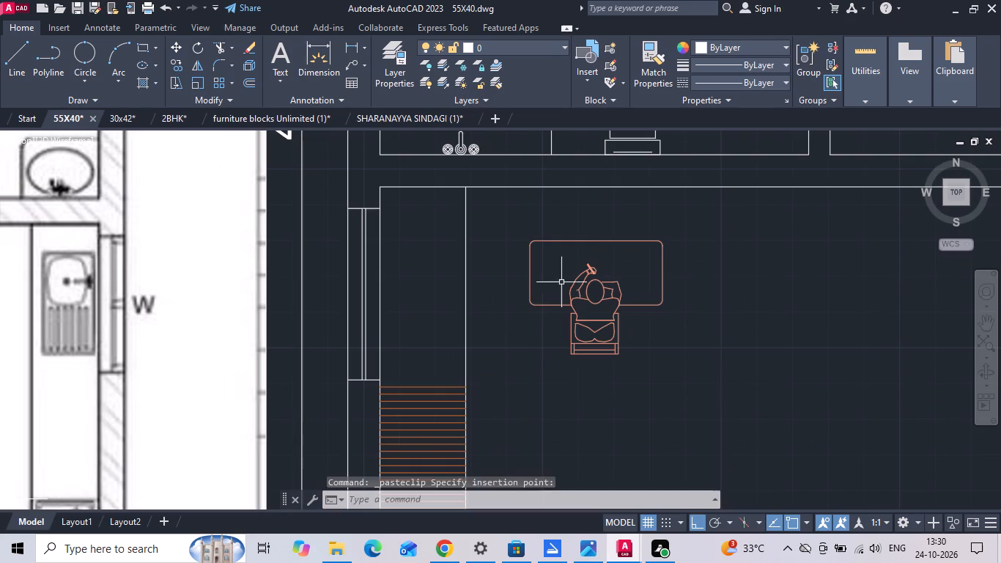
Rotate the pasted desk block 90° so the desk faces the window wall and the chair faces the room.
left_click(567, 243)
right_click(562, 230)
left_click(595, 310)
left_click_drag(527, 308, 533, 318)
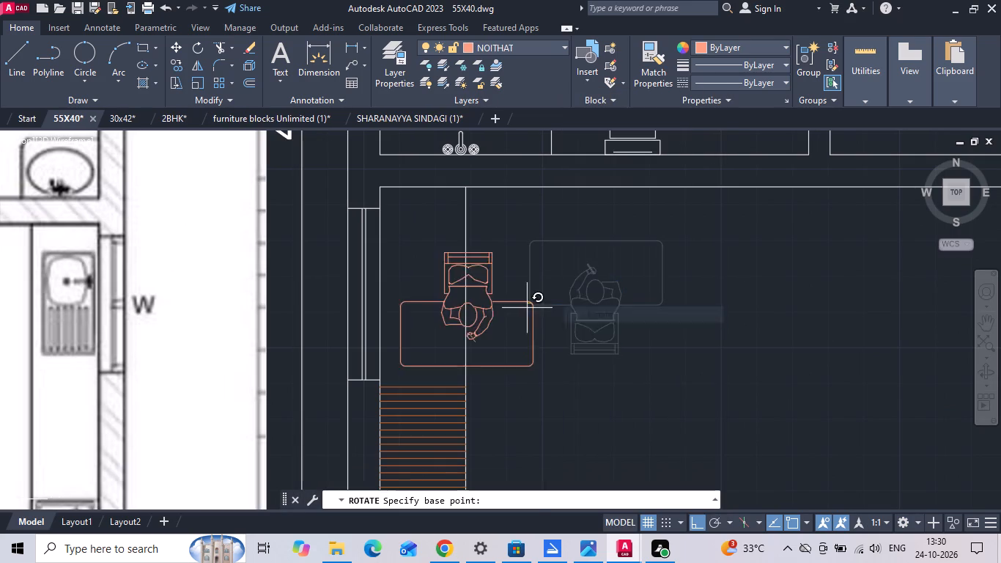
left_click_drag(533, 318, 533, 317)
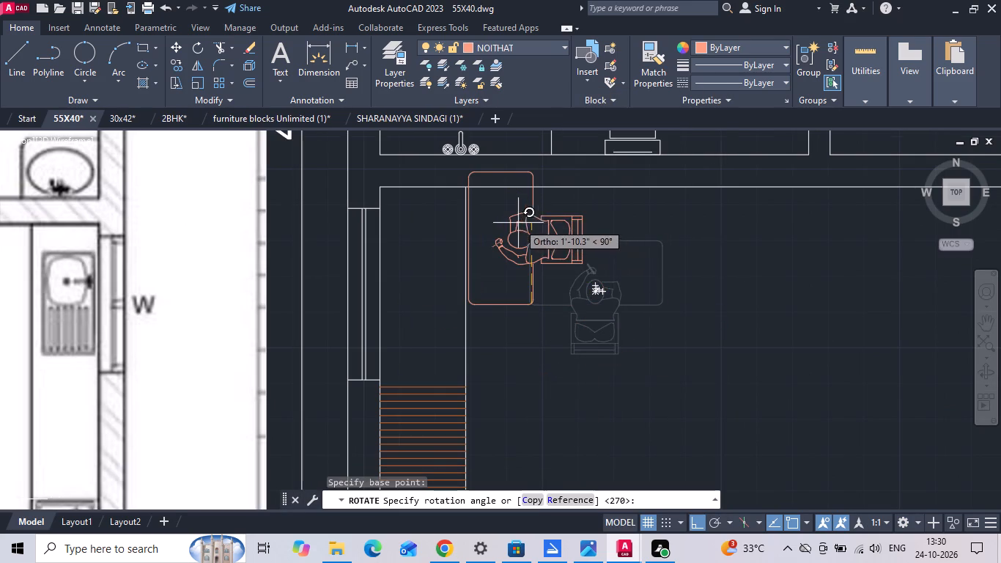
scroll(517, 223, "up", 1)
left_click(492, 210)
Move the rotated desk block into the cleared wardrobe strip beside the window, with its top edge against M.BEDROOM's upper wall.
left_click(554, 257)
left_click(491, 272)
right_click(490, 271)
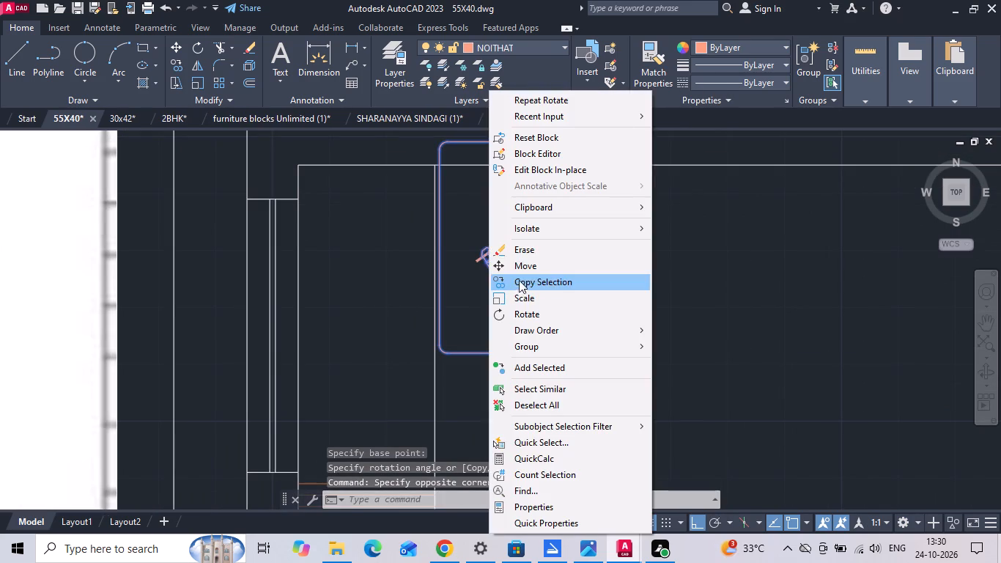
left_click(522, 269)
left_click(493, 141)
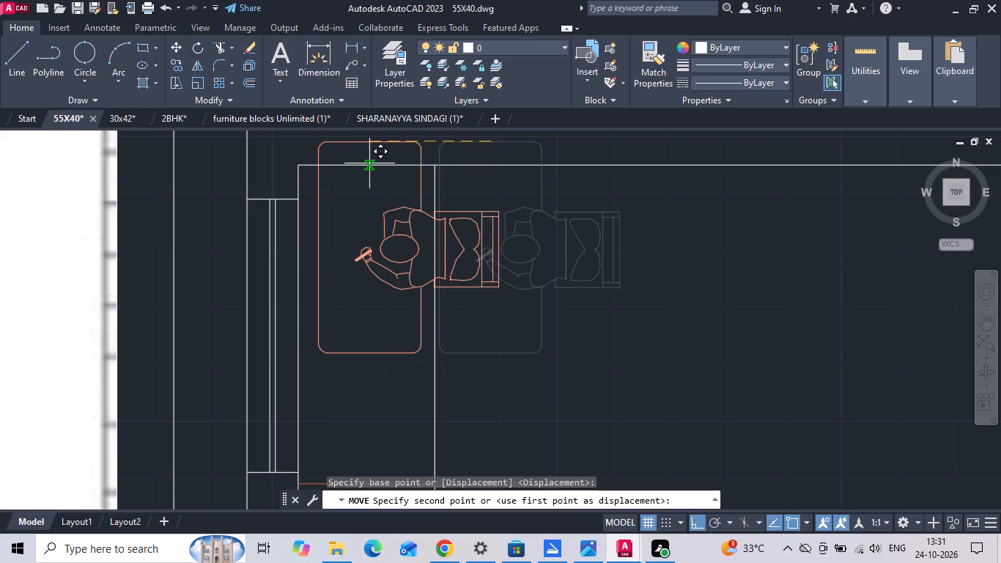
left_click(370, 166)
scroll(397, 198, "down", 1)
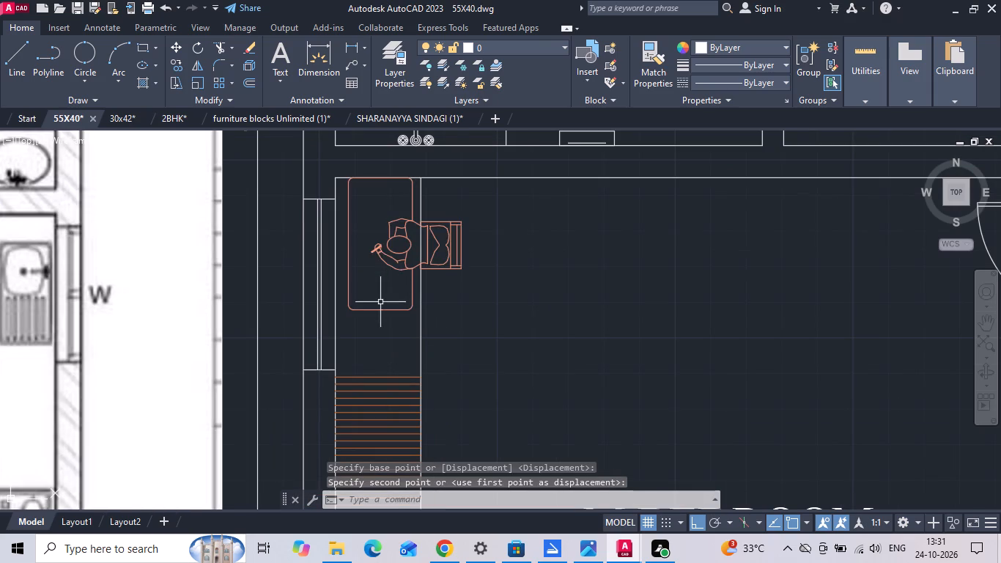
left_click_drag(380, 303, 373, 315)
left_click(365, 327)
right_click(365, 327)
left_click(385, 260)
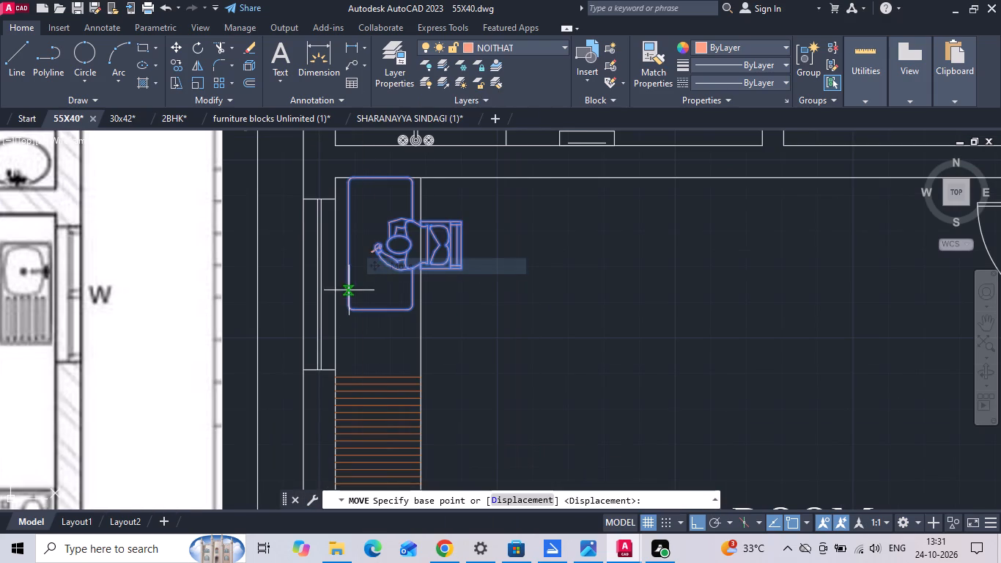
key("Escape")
Scale the desk block up from its upper corner nearest the window until it is roughly as wide as the wardrobe strip.
left_click(358, 229)
left_click(347, 211)
right_click(347, 211)
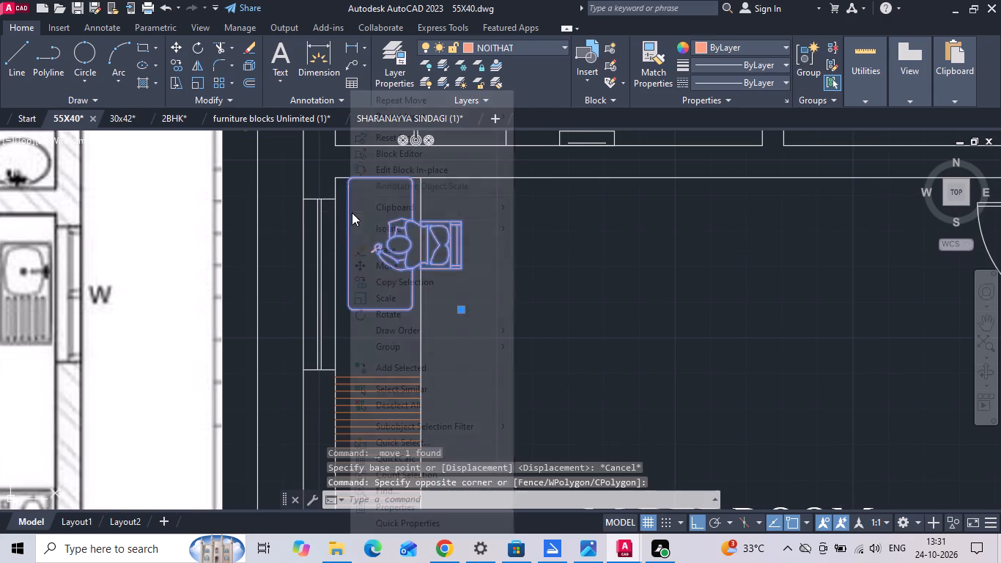
left_click(383, 298)
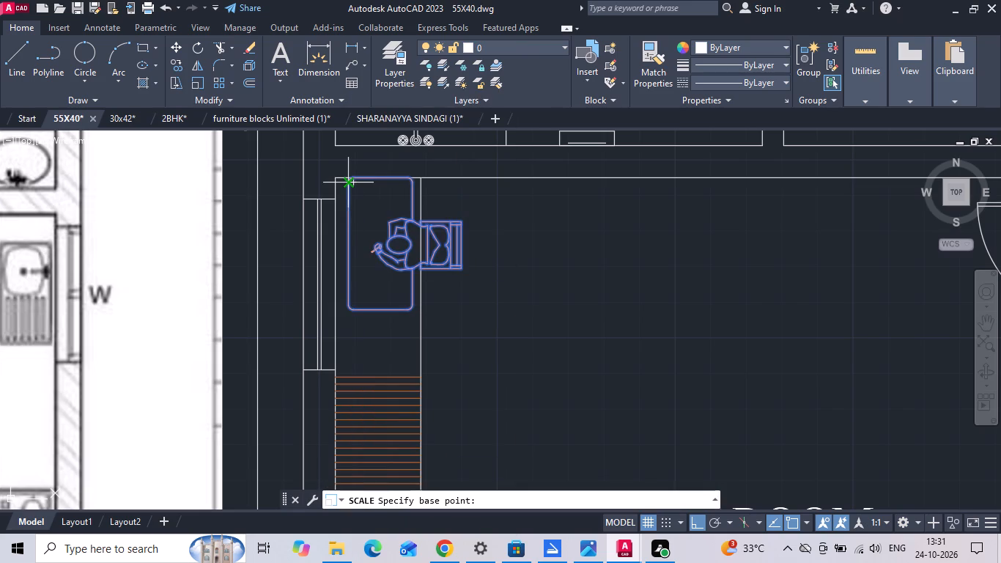
left_click(347, 181)
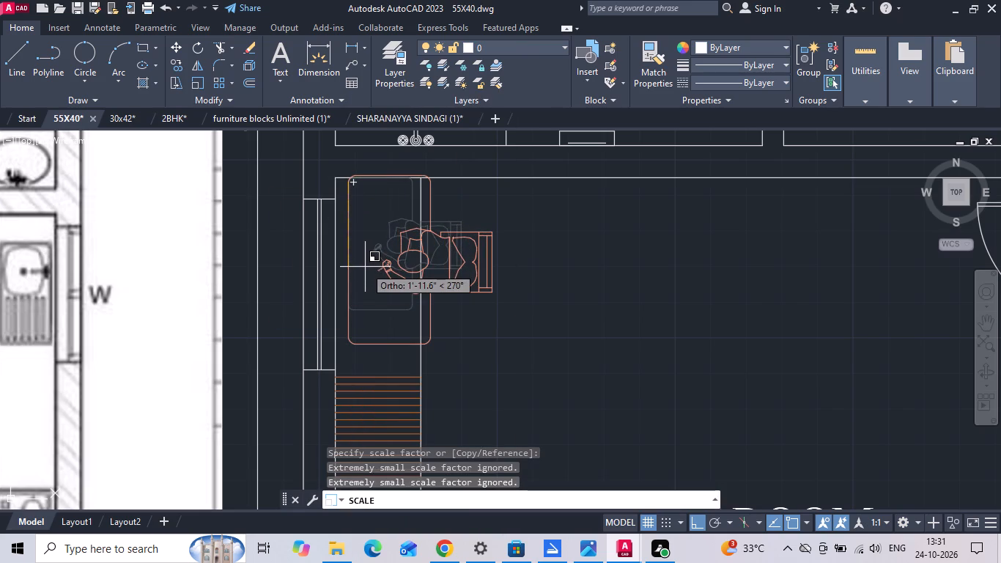
left_click(365, 267)
Move the enlarged desk block vertically so its top edge sits flush with M.BEDROOM's upper wall line.
left_click(351, 243)
left_click(346, 223)
right_click(344, 222)
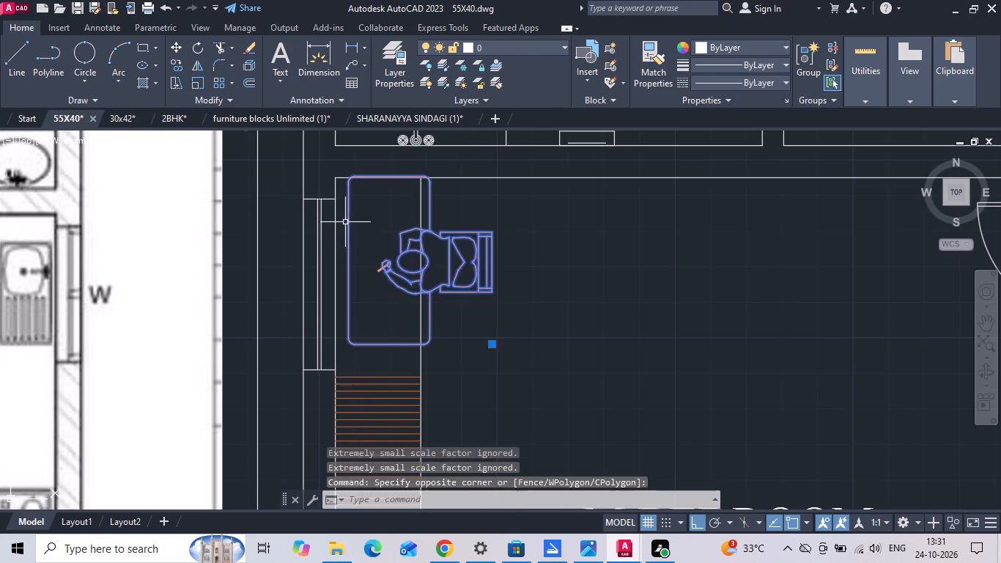
left_click(391, 265)
scroll(344, 188, "up", 2)
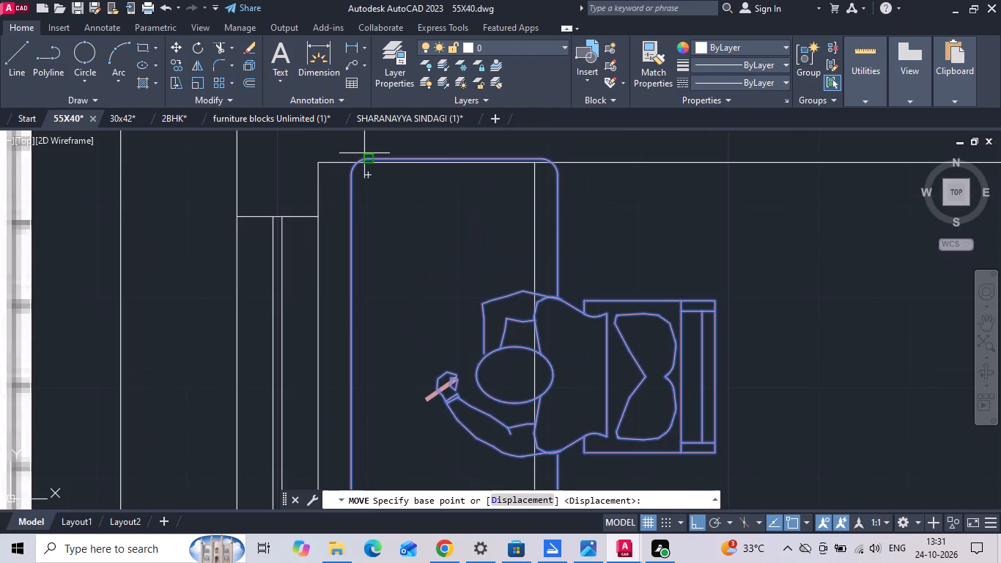
left_click(363, 161)
left_click(361, 169)
scroll(309, 180, "down", 1)
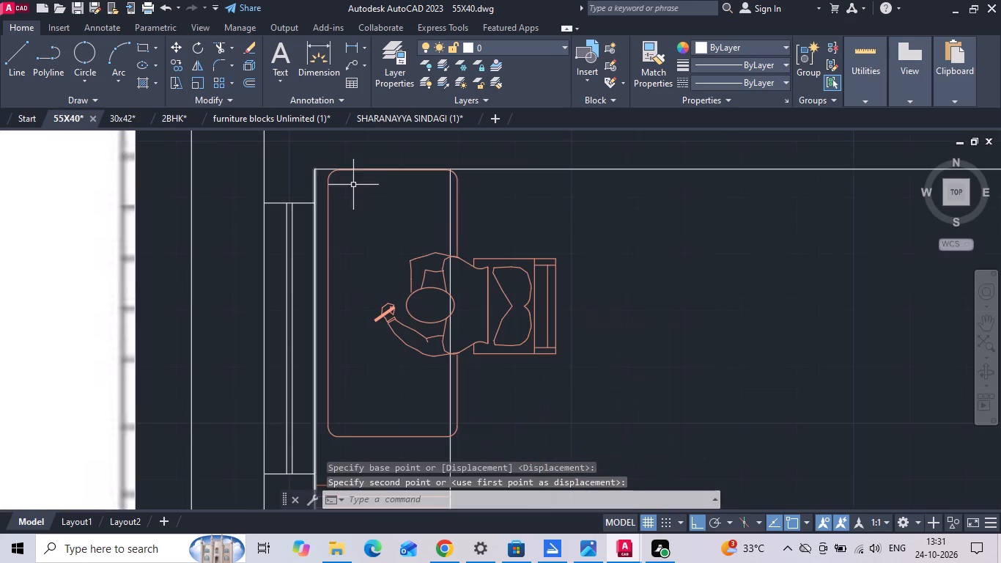
left_click(456, 213)
right_click(456, 213)
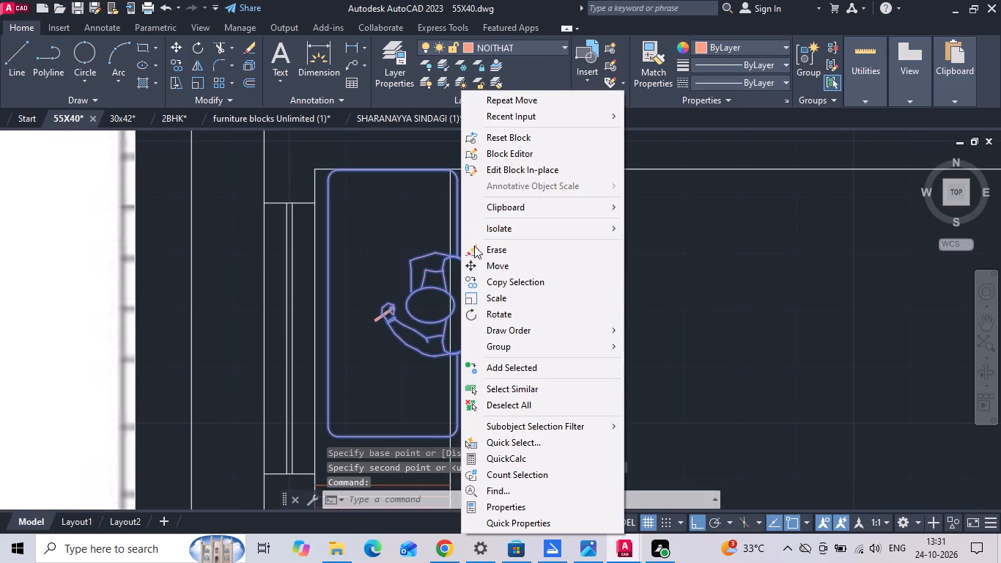
left_click(479, 265)
scroll(458, 183, "up", 3)
middle_click_drag(432, 200, 433, 258)
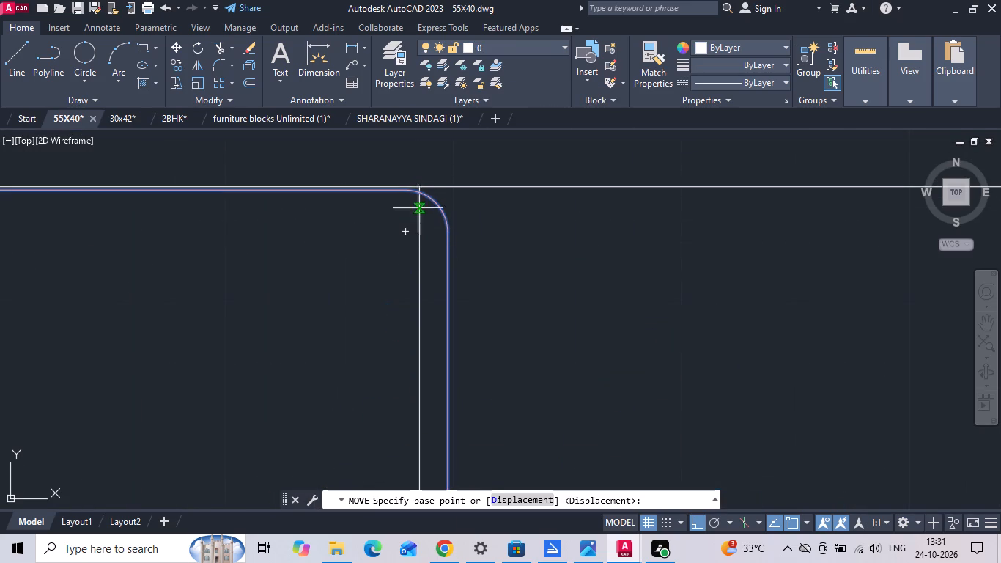
left_click(407, 191)
left_click(401, 184)
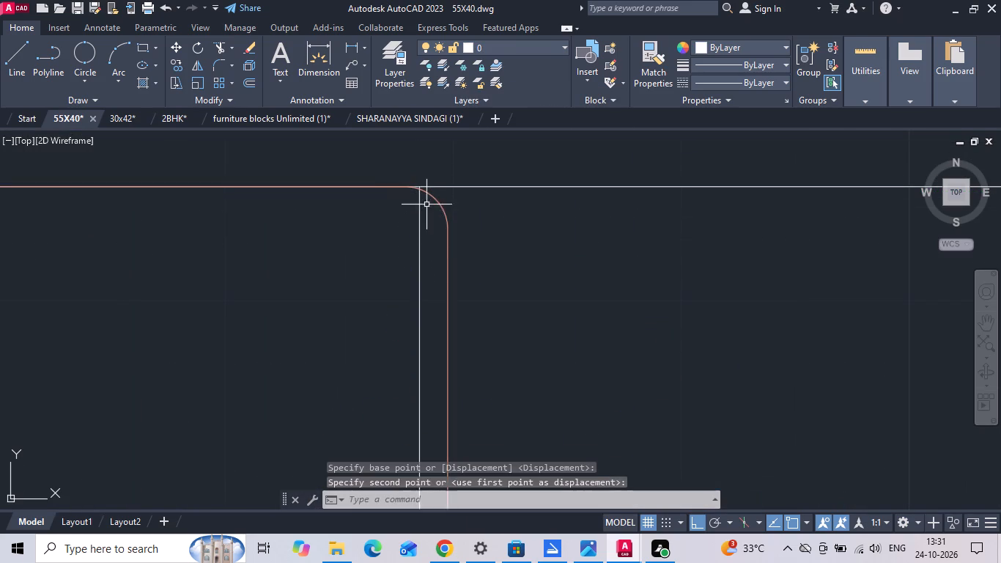
Move the desk block toward the window so its chair-side edge aligns with the wardrobe's front line.
left_click_drag(462, 237, 454, 252)
left_click(437, 279)
right_click(437, 279)
left_click(473, 271)
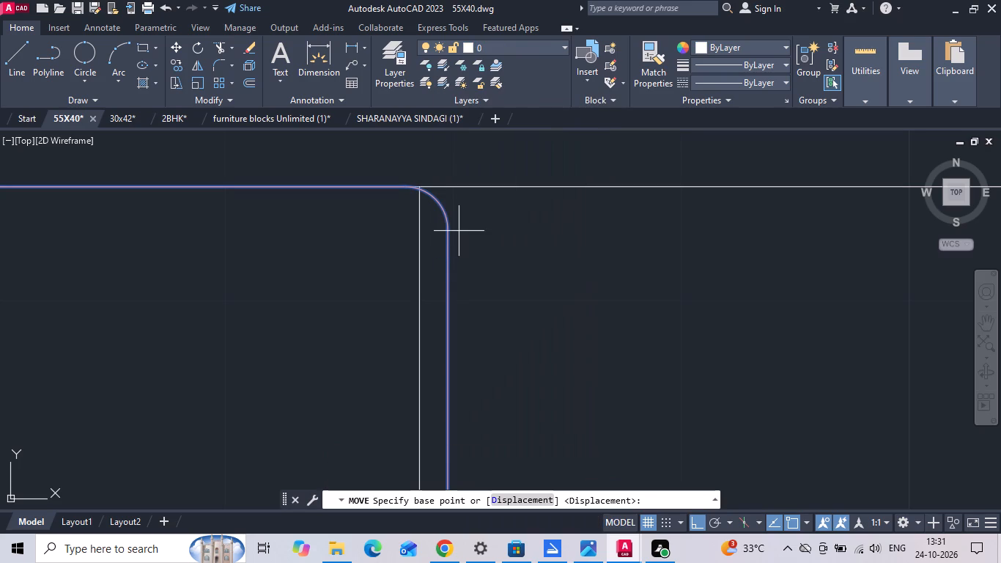
left_click(446, 226)
left_click(417, 228)
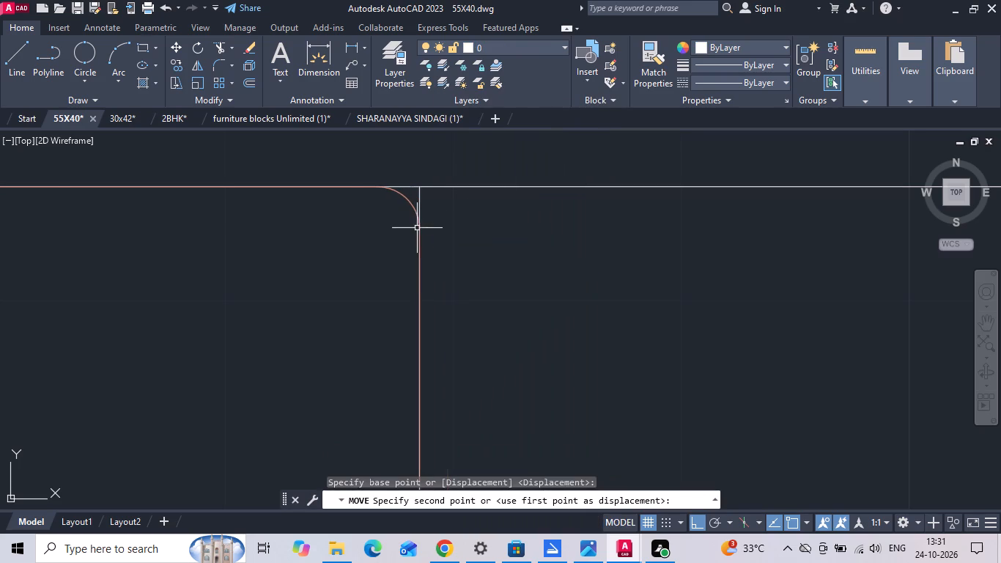
scroll(525, 196, "down", 4)
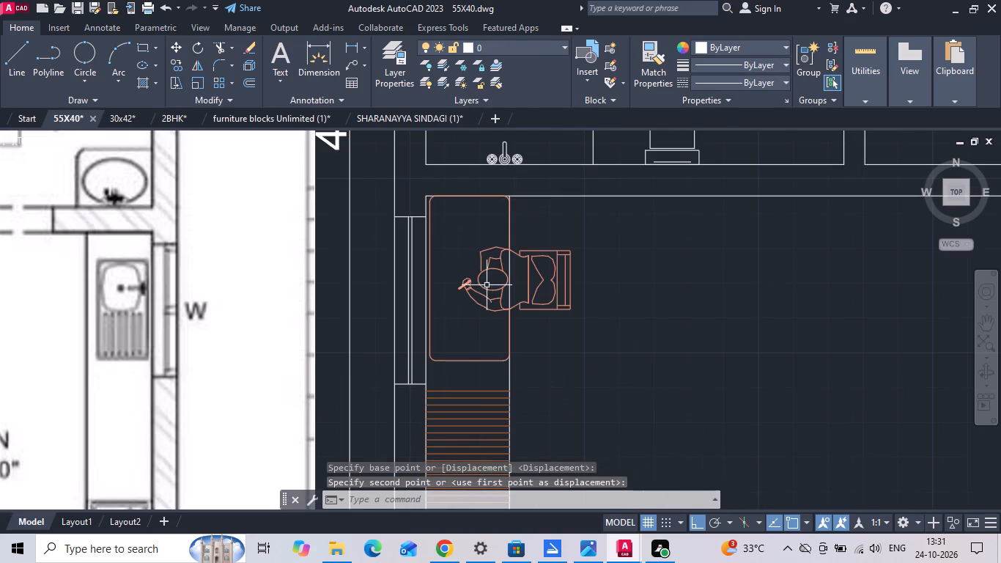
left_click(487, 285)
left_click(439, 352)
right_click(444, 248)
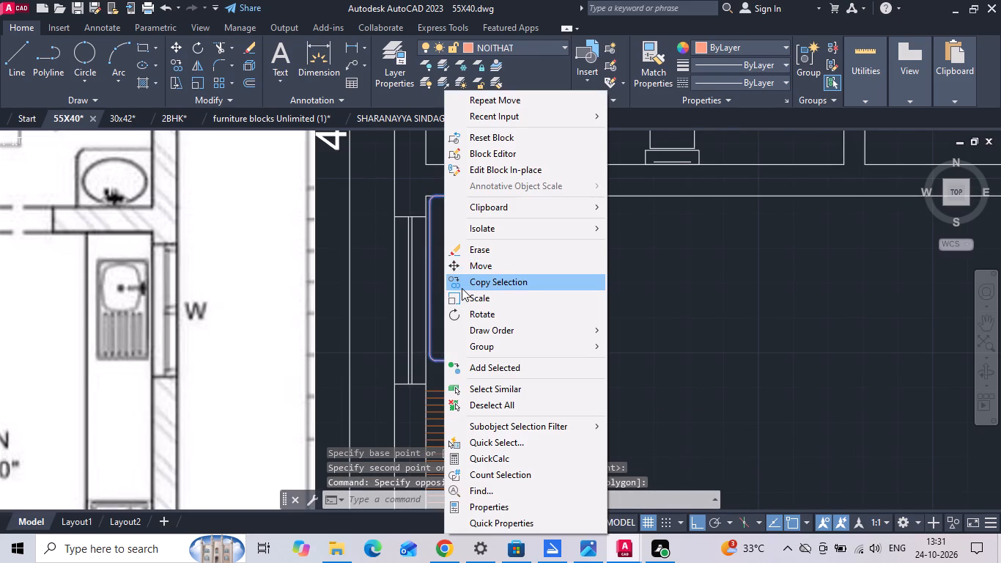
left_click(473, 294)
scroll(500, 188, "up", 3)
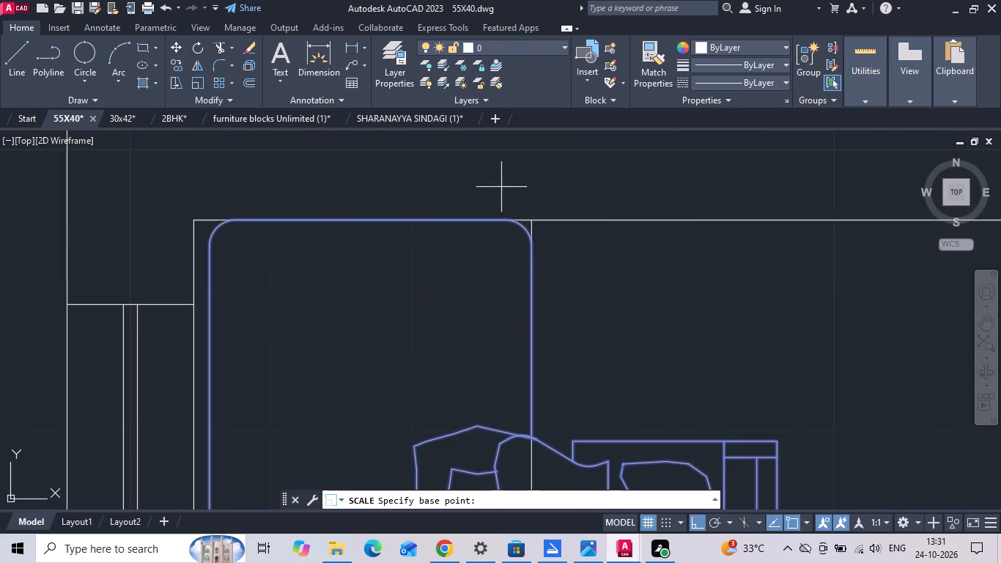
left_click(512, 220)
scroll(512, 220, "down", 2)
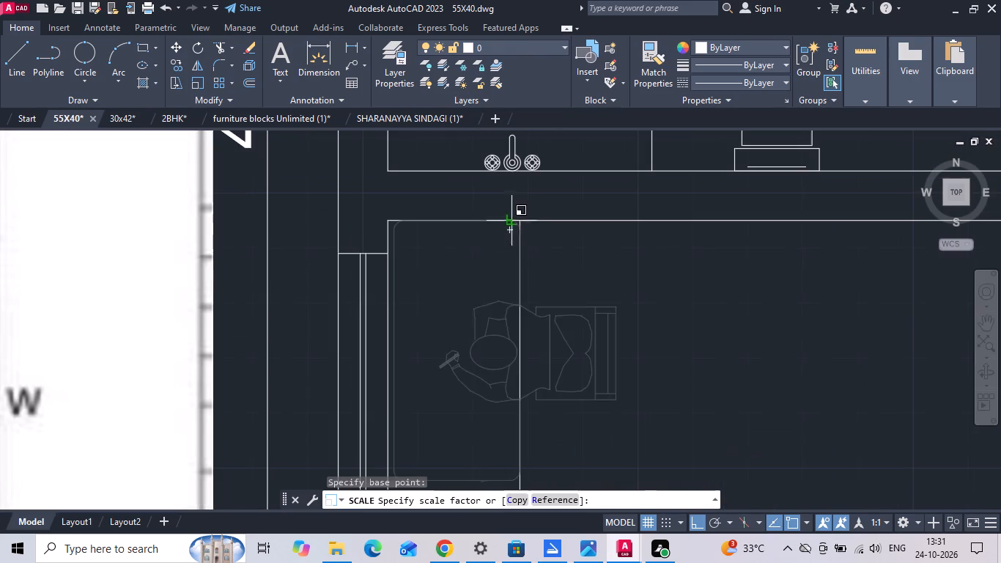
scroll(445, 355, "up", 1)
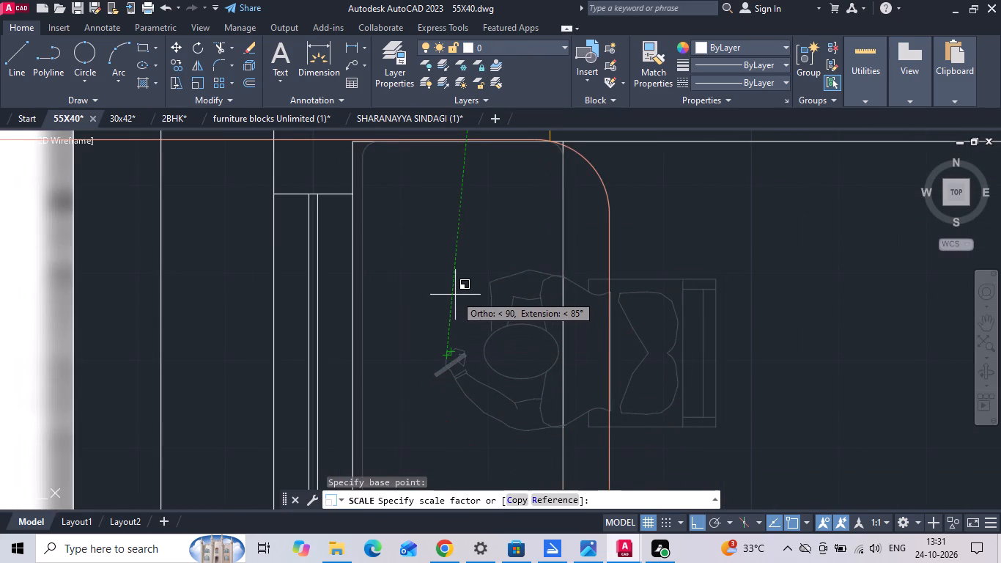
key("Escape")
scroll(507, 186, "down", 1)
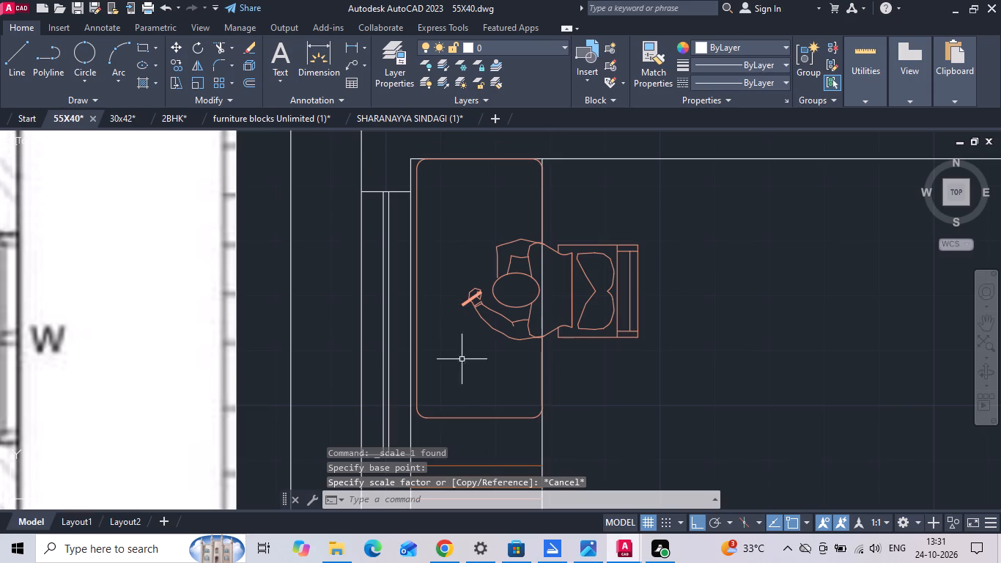
Explode the desk block beside M.BEDROOM's window into separate objects.
middle_click_drag(472, 375, 481, 309)
left_click(454, 349)
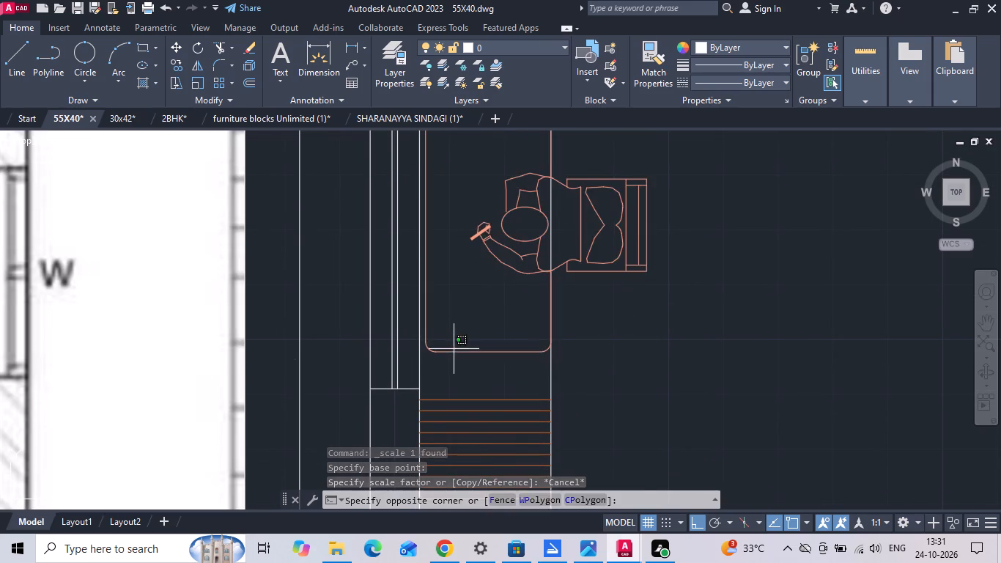
left_click(442, 368)
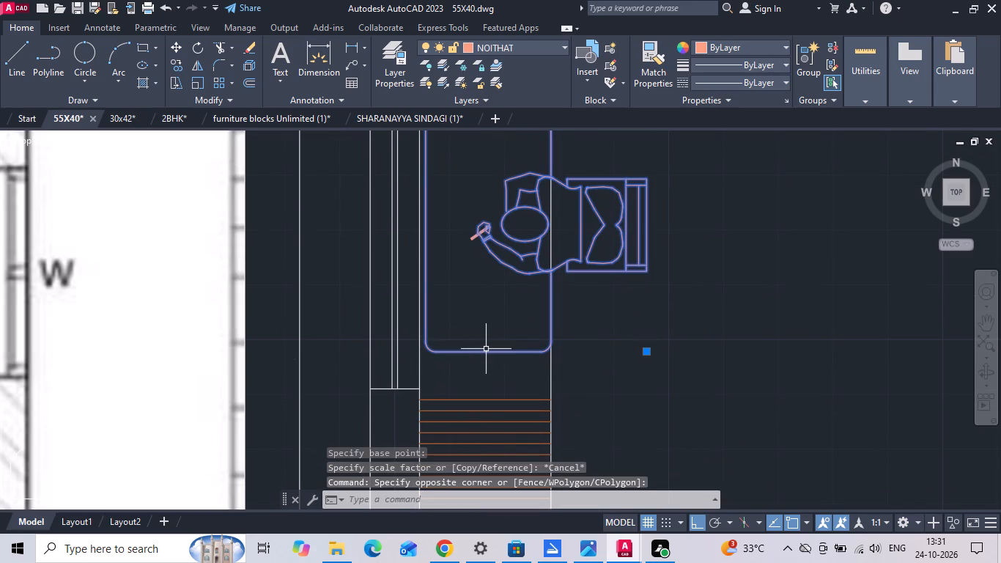
type("X")
key("space")
Erase the exploded desk's rounded tabletop outline and its leftover edge piece, keeping the seated figure and chair.
left_click_drag(484, 346, 476, 369)
left_click(472, 375)
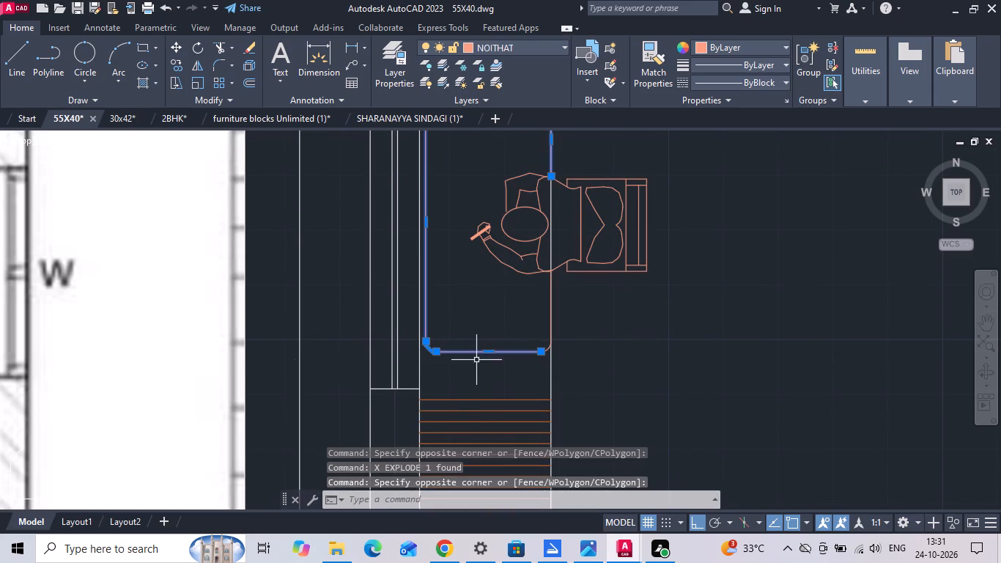
key("Escape")
left_click(488, 353)
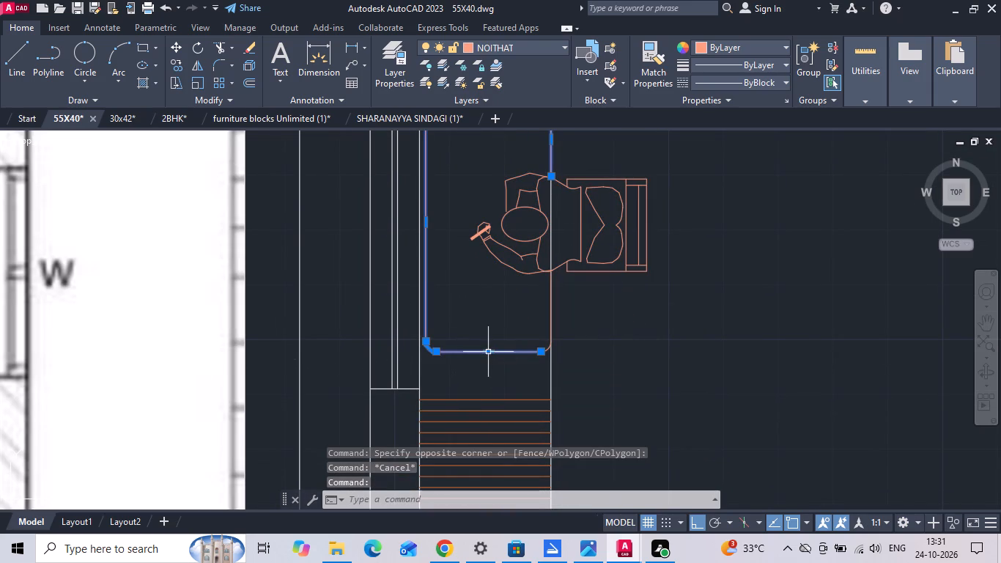
scroll(473, 363, "down", 1)
key("Delete")
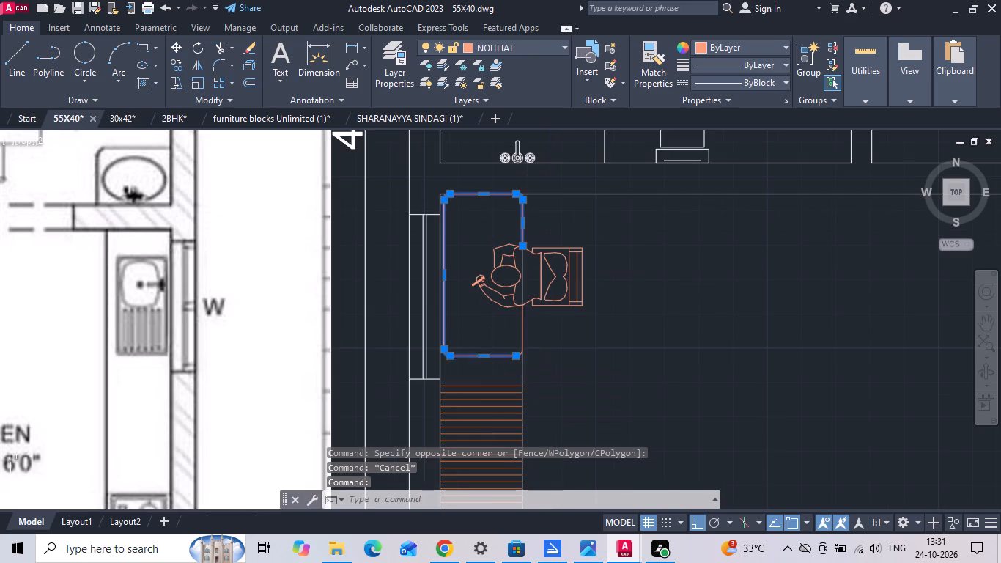
left_click_drag(487, 354, 498, 360)
left_click(561, 355)
key("Delete")
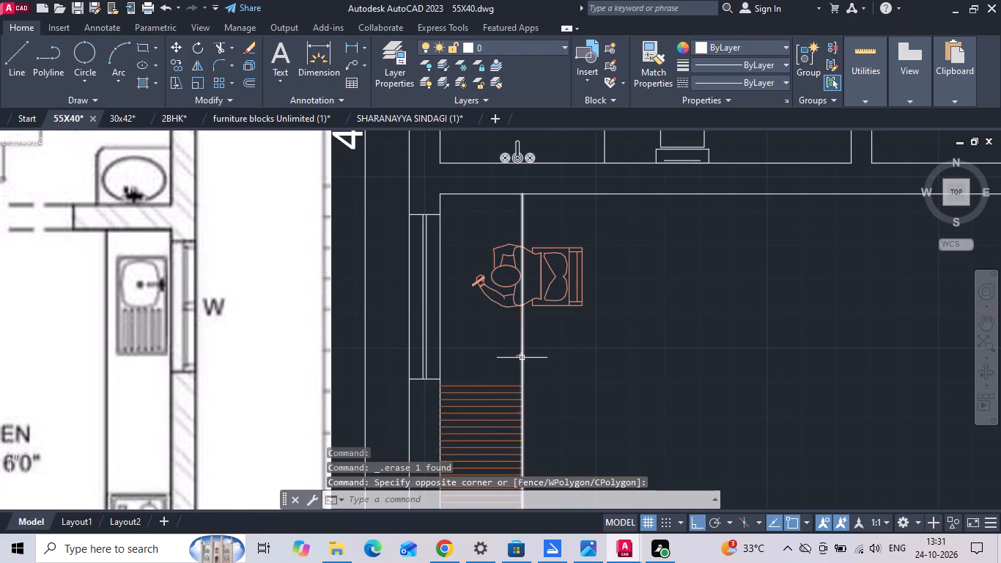
scroll(520, 358, "up", 3)
left_click(515, 358)
left_click(487, 319)
key("Delete")
scroll(479, 339, "down", 3)
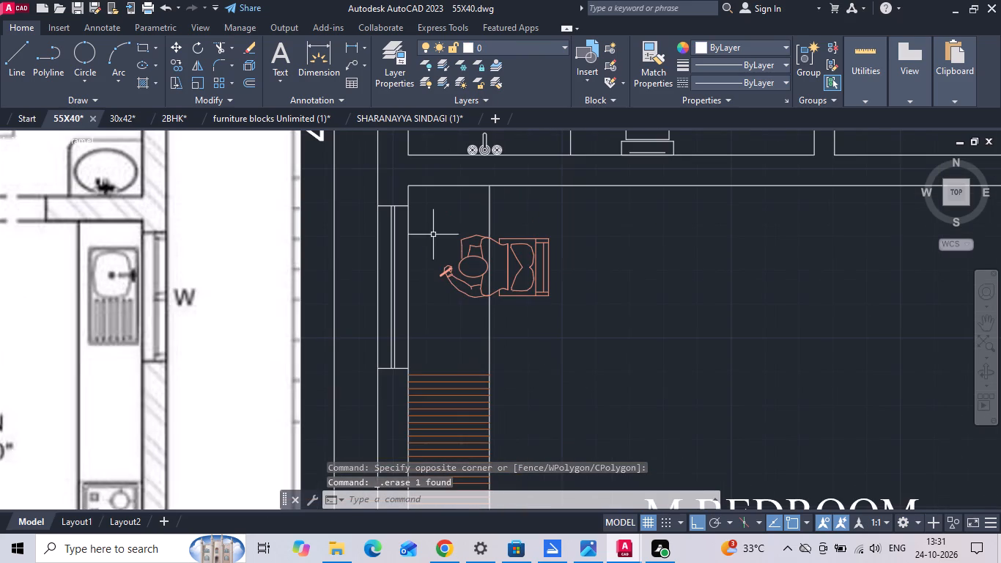
Move the seated figure and chair about 7" straight down toward the wardrobe hatch in M.BEDROOM.
left_click(429, 224)
left_click(566, 330)
right_click(566, 330)
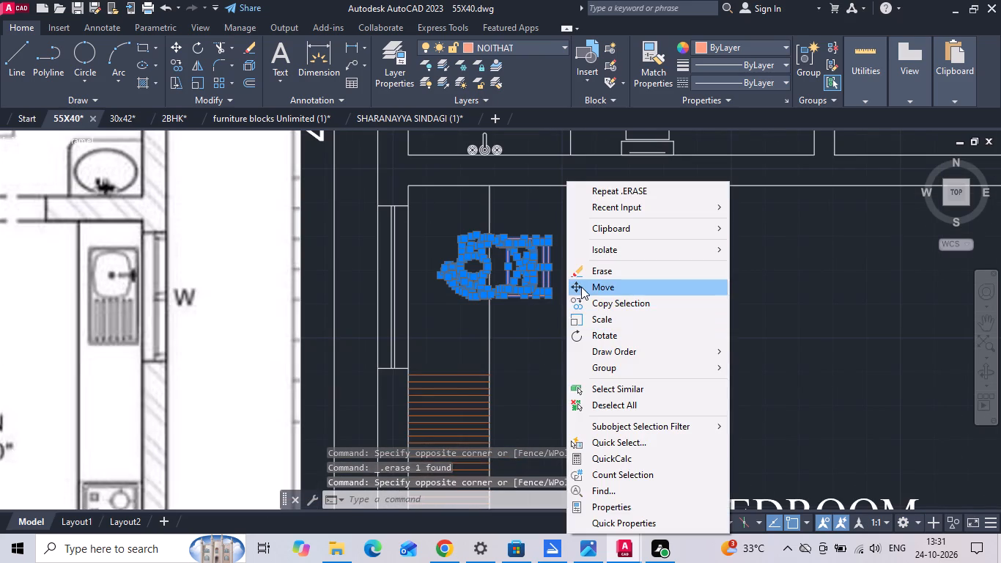
left_click(581, 286)
left_click_drag(640, 296, 638, 311)
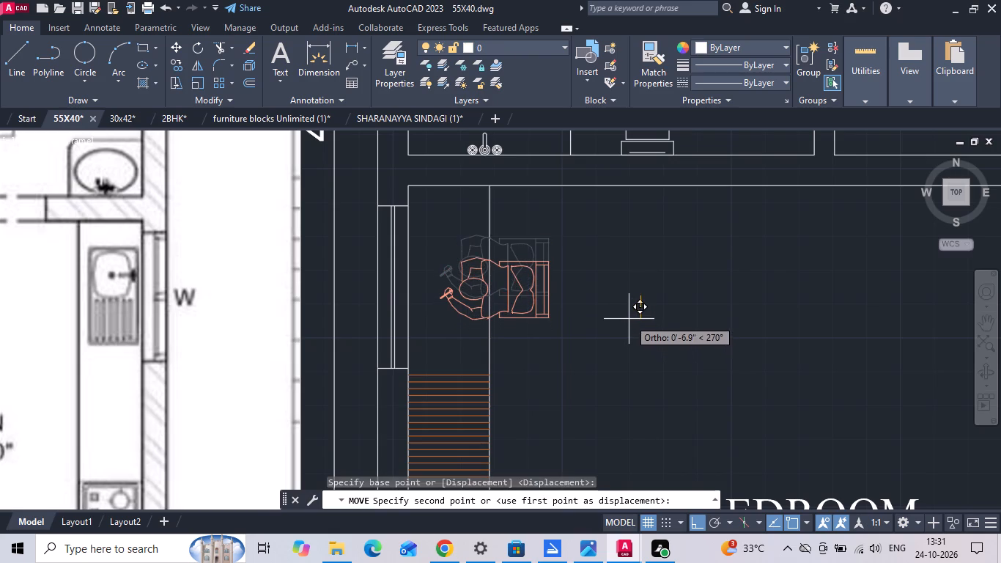
left_click(629, 319)
Move the seated figure and chair about 2" horizontally toward M.BEDROOM's window.
left_click_drag(442, 238, 444, 257)
left_click(579, 347)
right_click(579, 347)
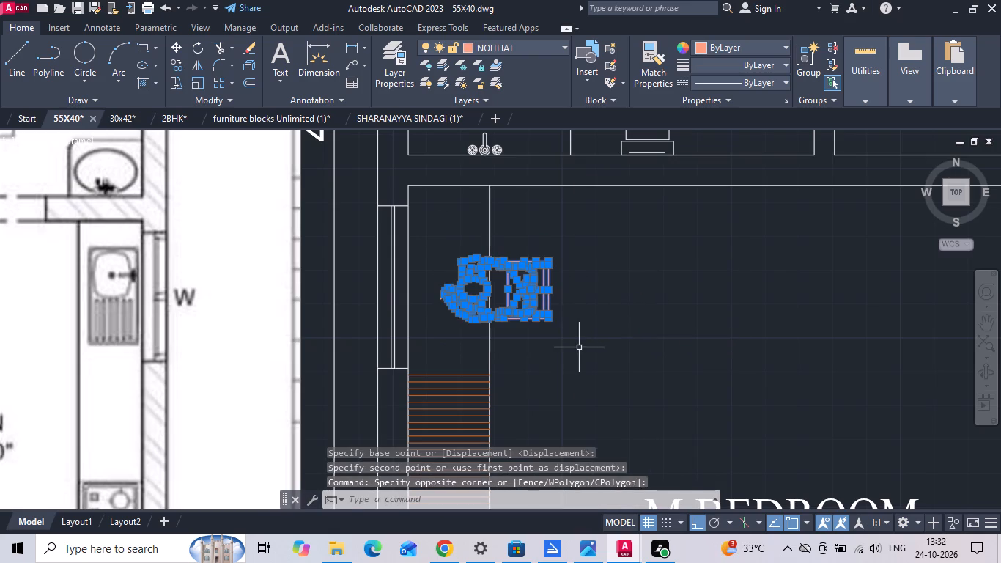
key("Delete")
left_click_drag(423, 232, 426, 246)
left_click(593, 346)
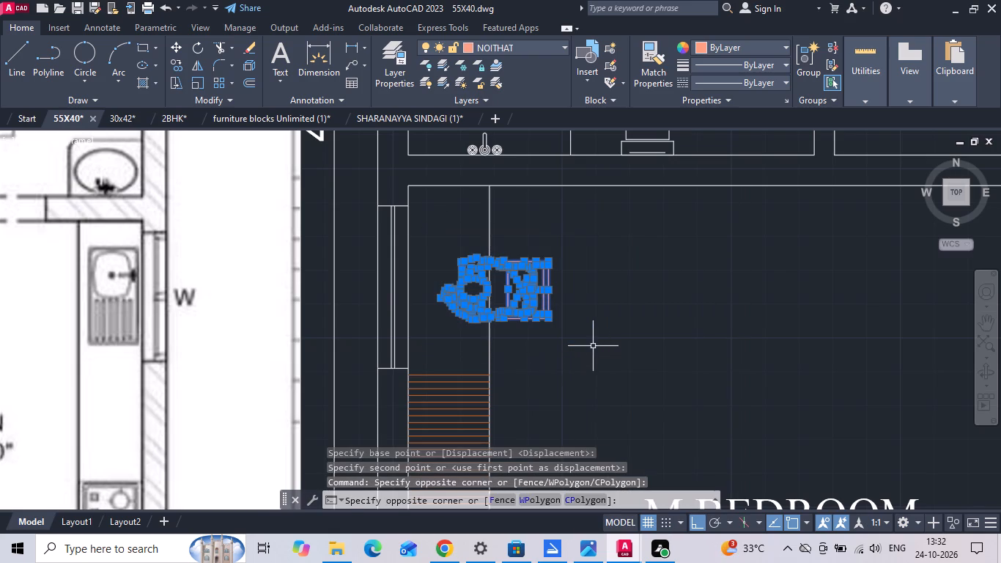
right_click(593, 346)
left_click(595, 286)
scroll(595, 284, "up", 1)
left_click(638, 278)
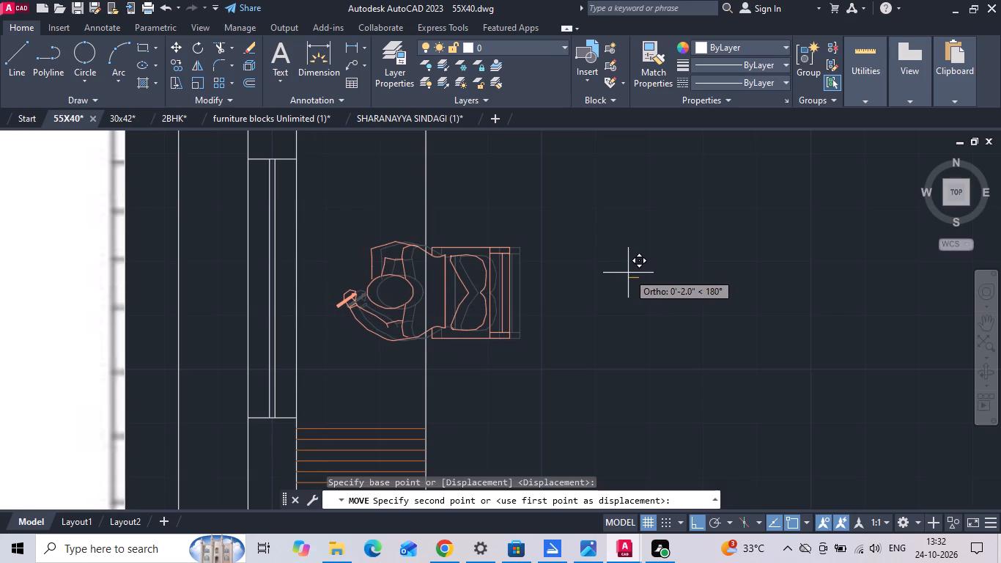
left_click(631, 273)
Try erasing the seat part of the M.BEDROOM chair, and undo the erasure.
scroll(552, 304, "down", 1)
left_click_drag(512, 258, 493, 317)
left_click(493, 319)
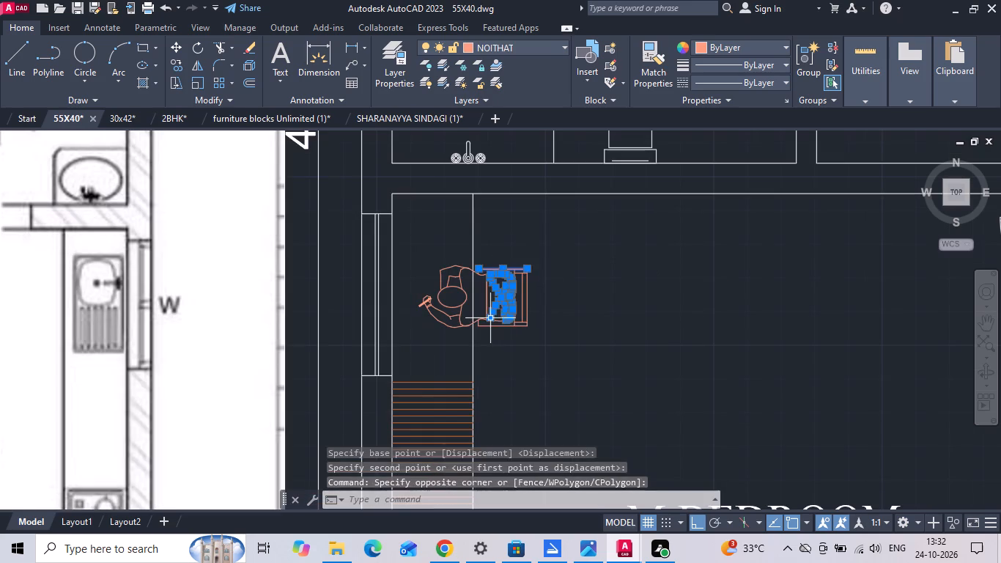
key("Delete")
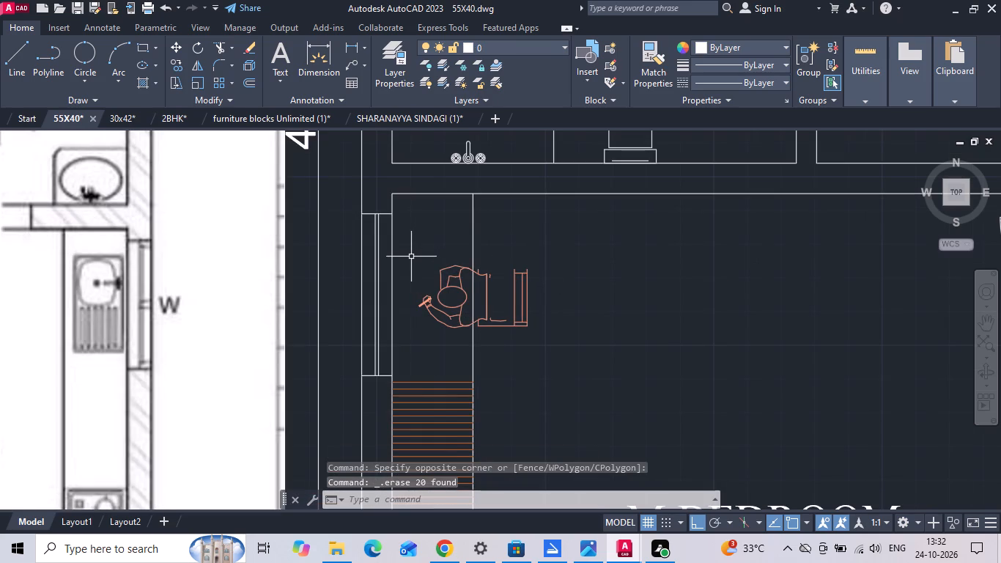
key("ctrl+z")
Copy the seated figure and chair from M.BEDROOM into BEDROOM, in the open area above POOJA.
left_click_drag(411, 257, 423, 304)
left_click(556, 364)
right_click(556, 363)
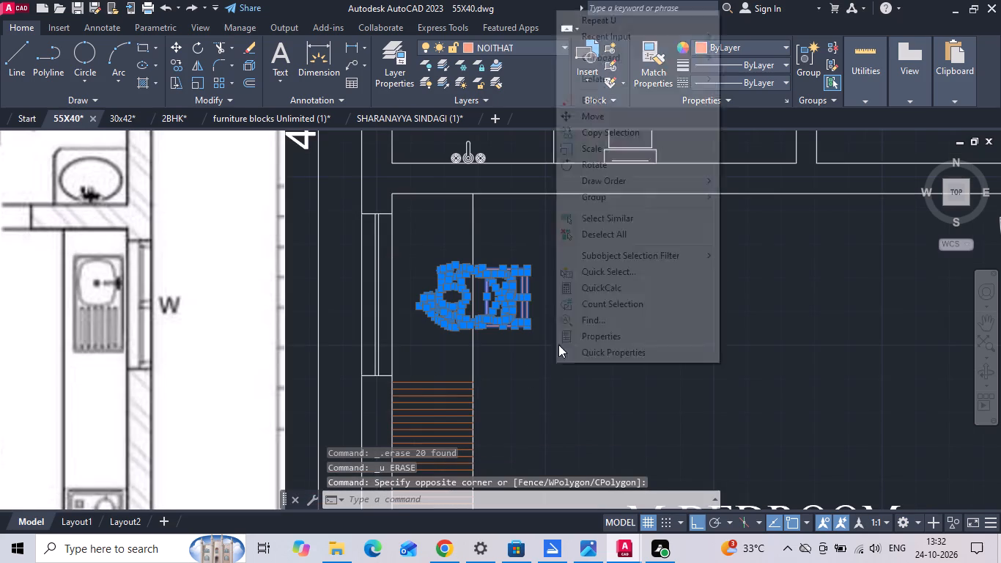
left_click(605, 136)
scroll(521, 314, "down", 2)
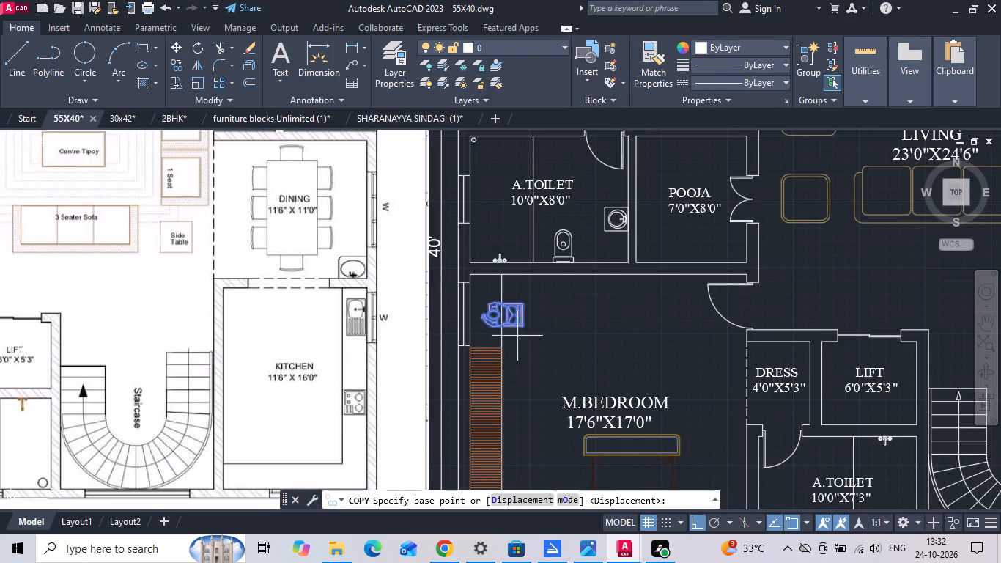
left_click_drag(521, 312, 525, 303)
middle_click_drag(536, 260, 520, 422)
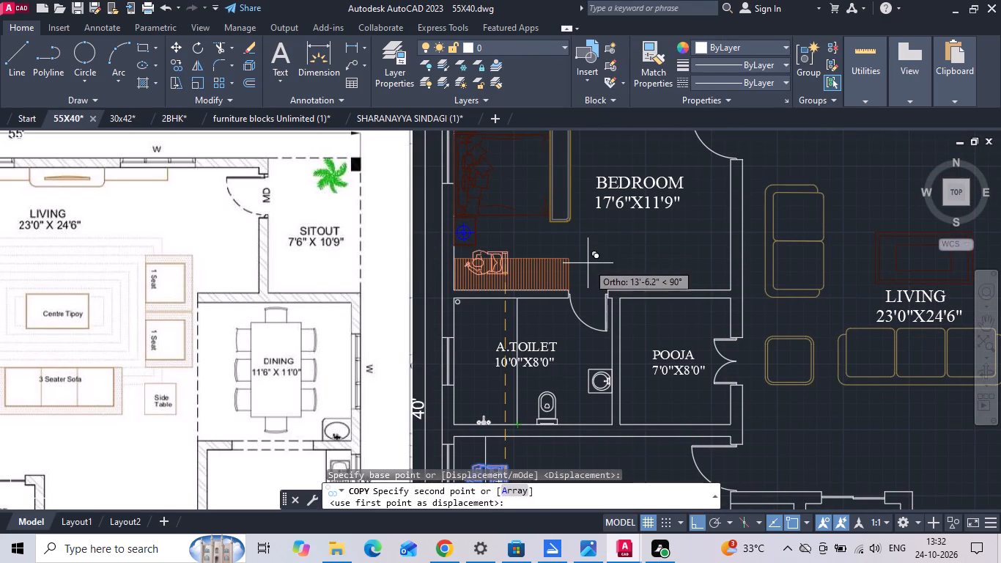
key("F8")
scroll(683, 248, "up", 2)
left_click(687, 249)
key("Escape")
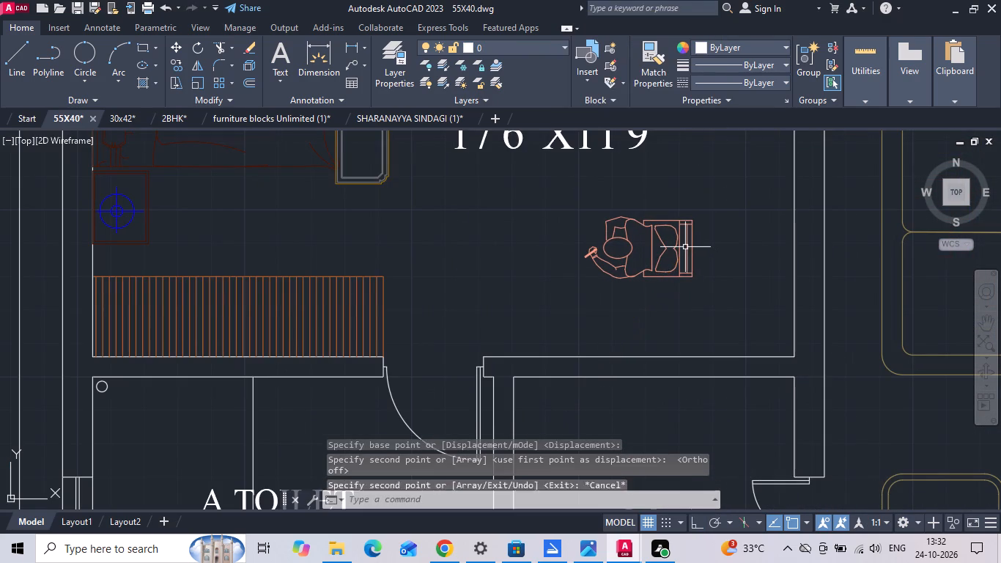
Draw a horizontal line from the BEDROOM wardrobe's upper free corner across the room, past the LIVING-side wall.
key("l")
key("space")
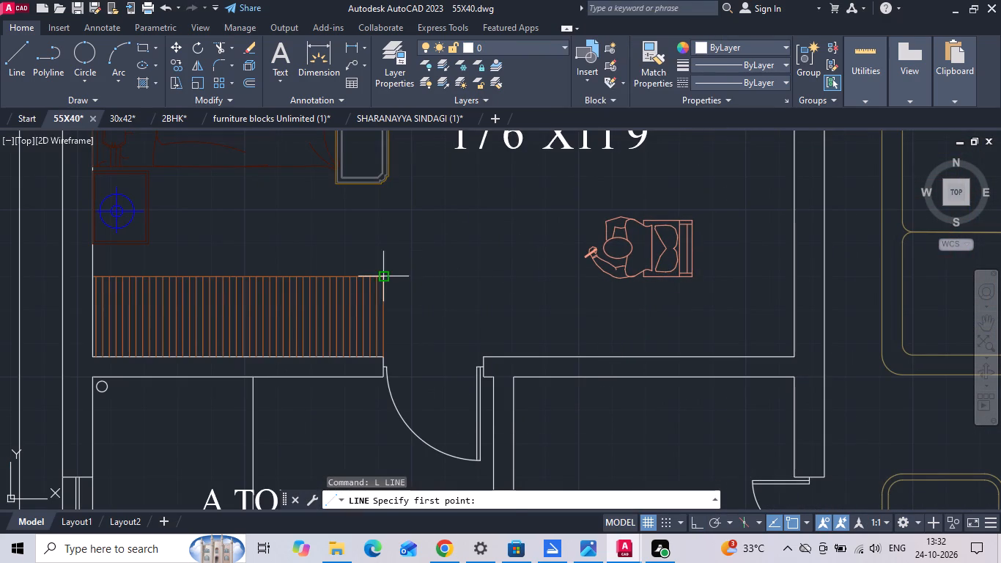
left_click(386, 277)
key("F8")
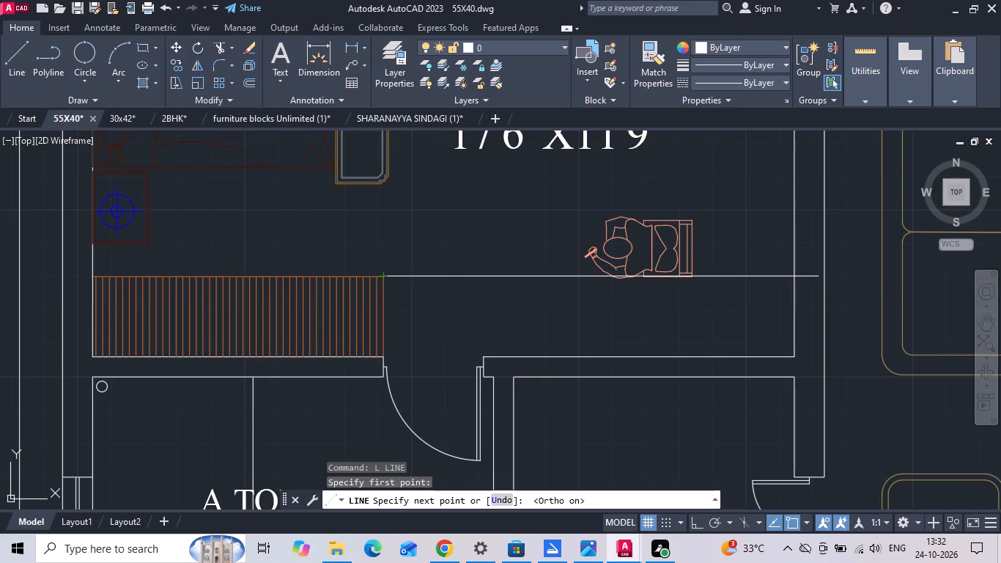
left_click(846, 268)
key("Escape")
scroll(818, 280, "down", 3)
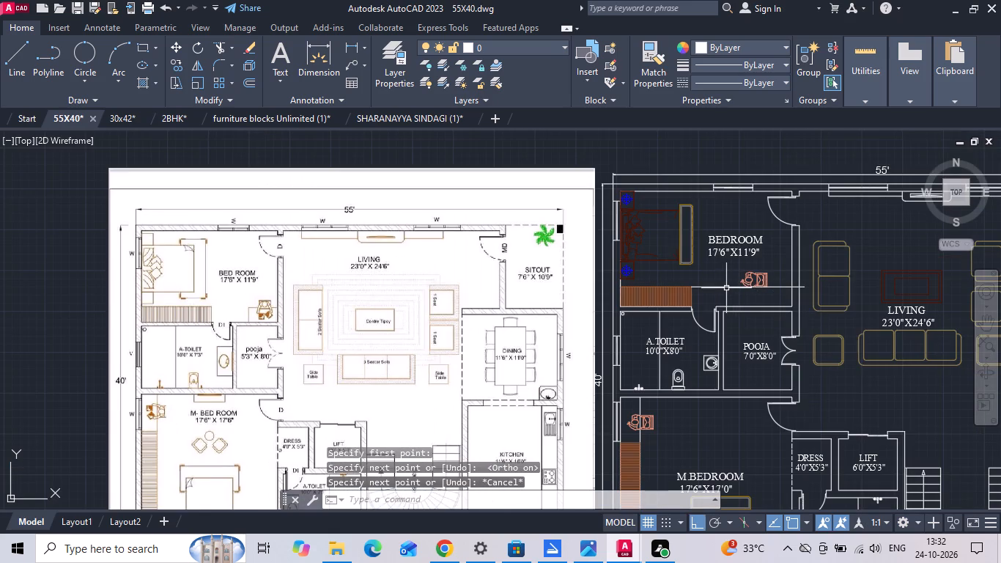
key("Escape")
Draw a vertical line from the new horizontal line down through BEDROOM's lower wall into POOJA.
scroll(841, 325, "up", 2)
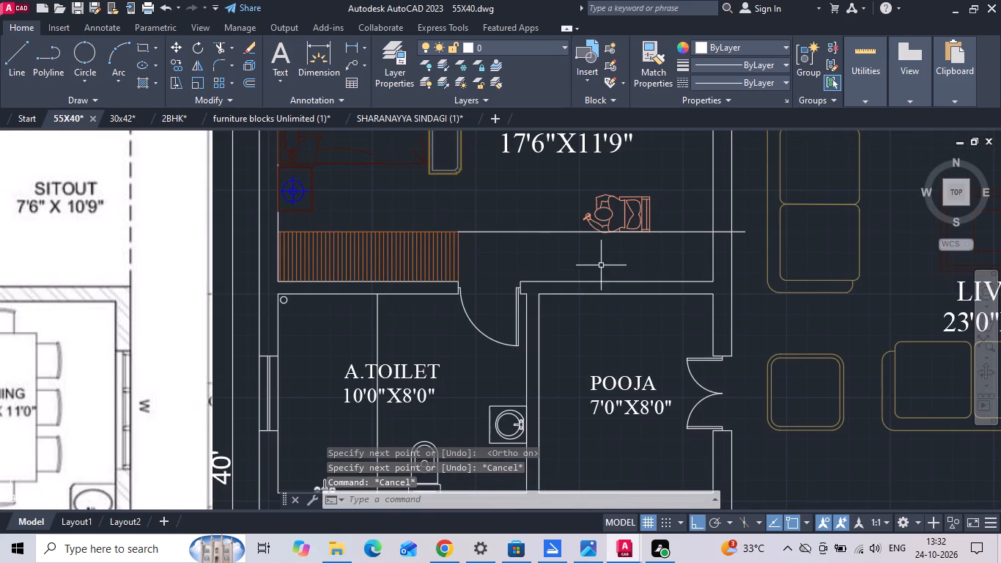
type("L")
key("space")
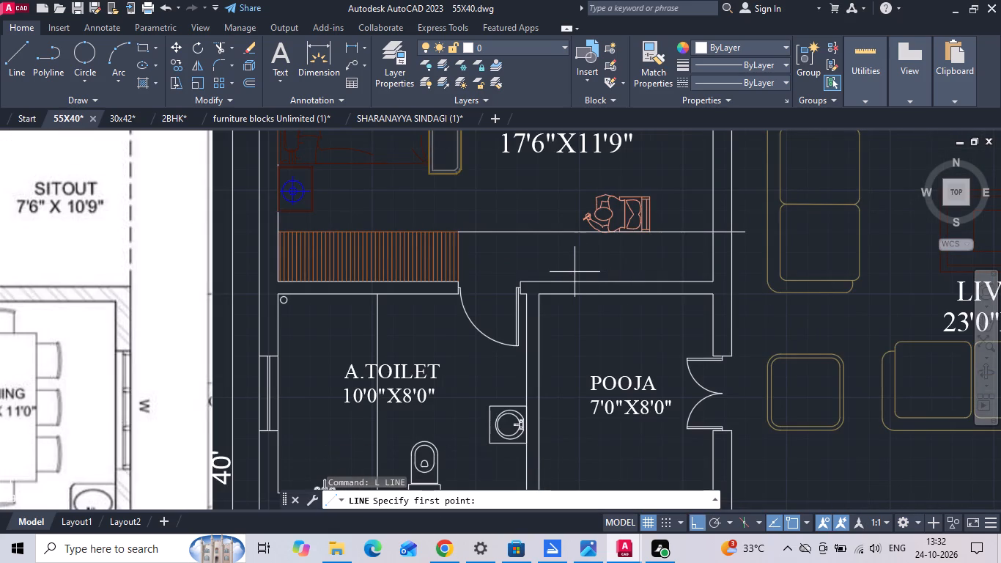
left_click(563, 232)
left_click(562, 367)
key("Escape")
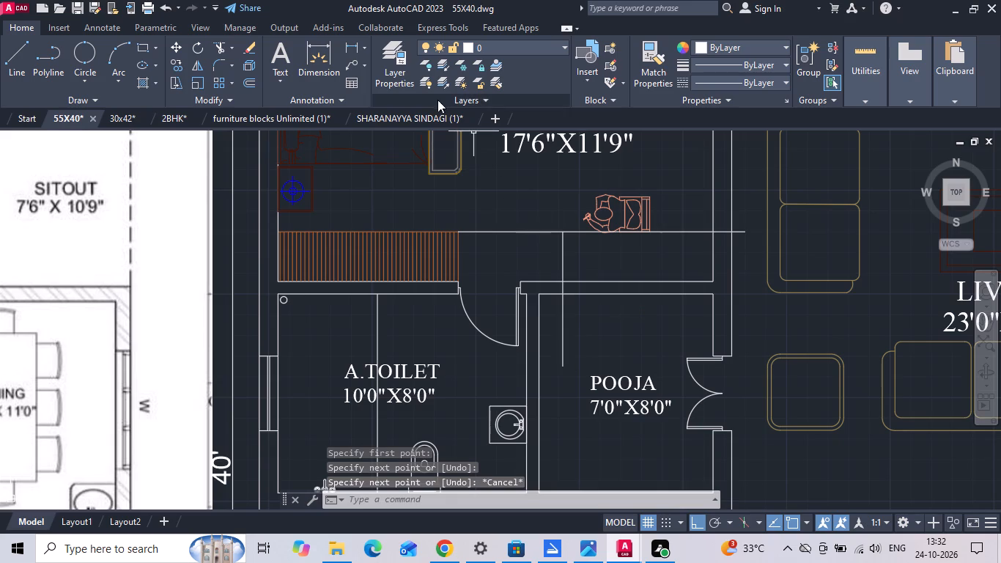
Measure the horizontal distance from POOJA's upper inner corner on the A.TOILET side to the vertical line.
left_click(348, 45)
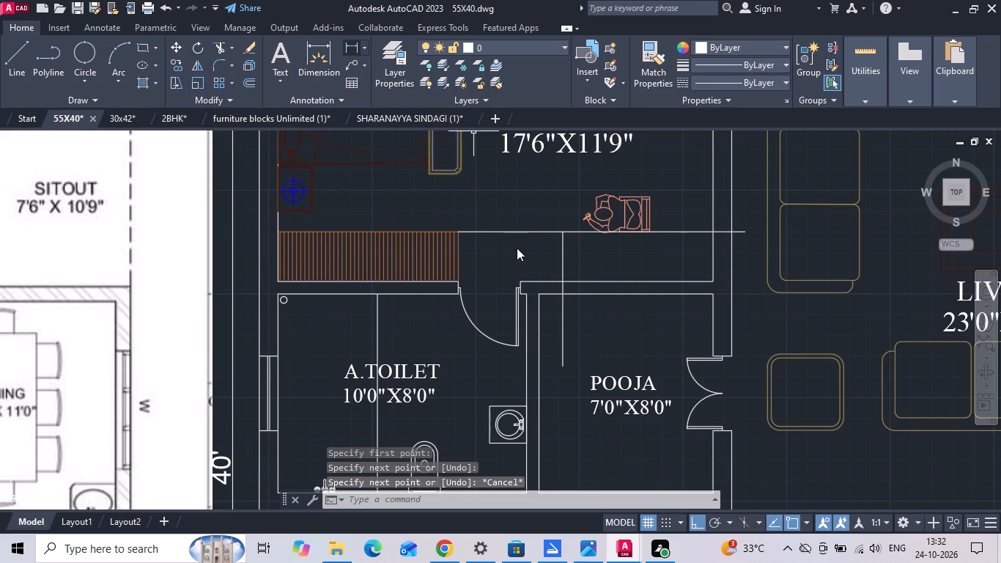
scroll(517, 248, "up", 2)
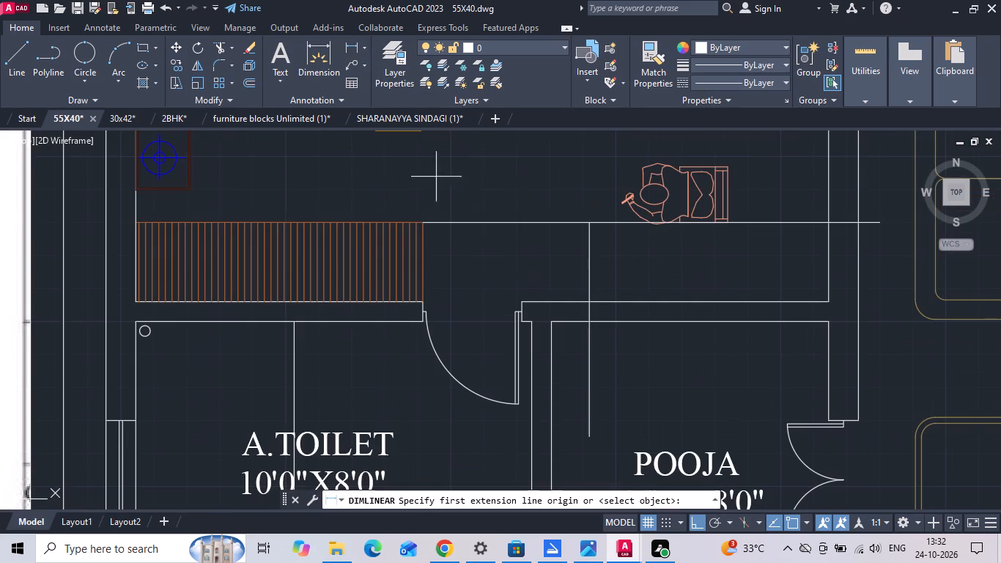
left_click(352, 41)
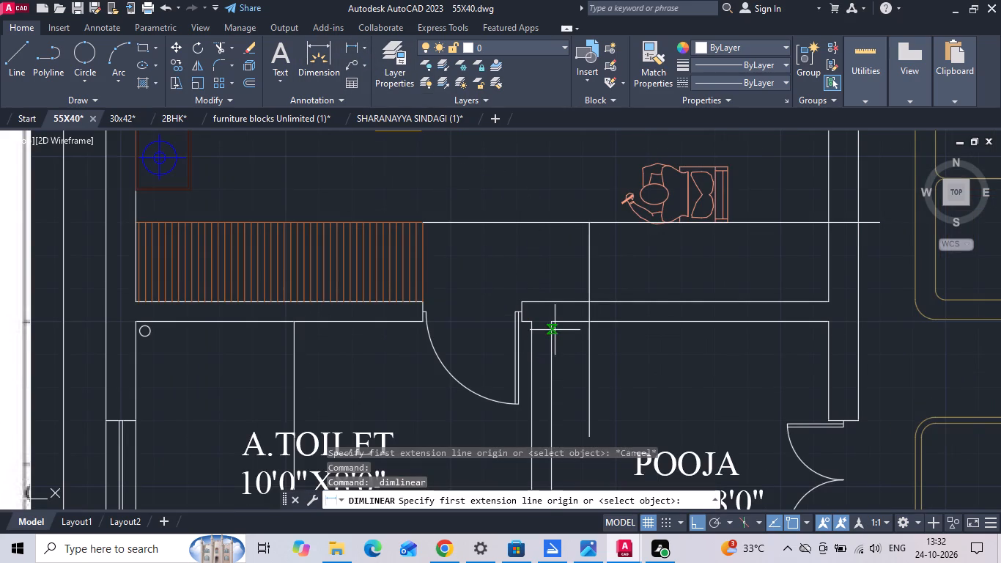
left_click(550, 322)
left_click(588, 323)
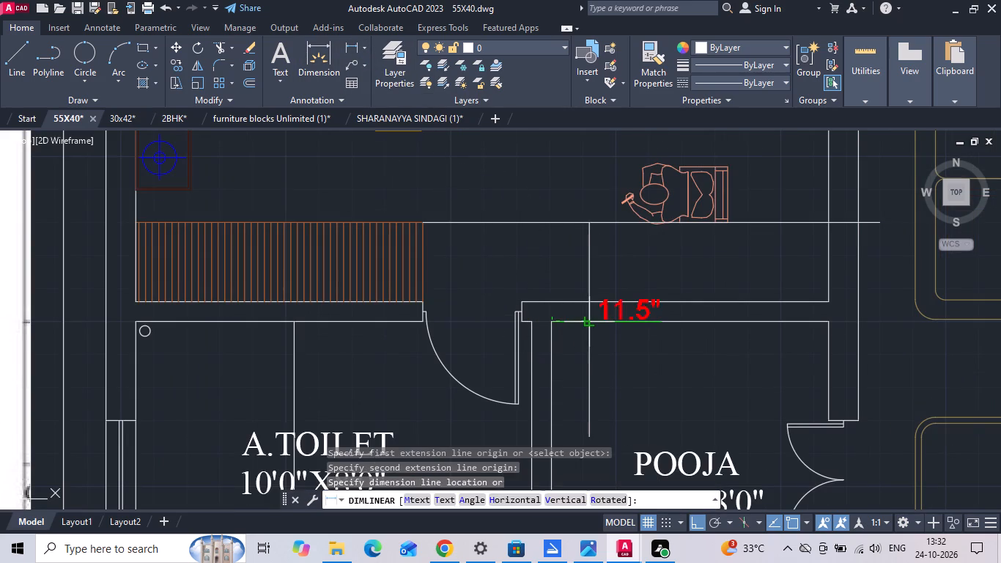
key("Escape")
Move the vertical line above POOJA 0.5 inches toward the LIVING-side wall.
left_click(590, 278)
right_click(589, 276)
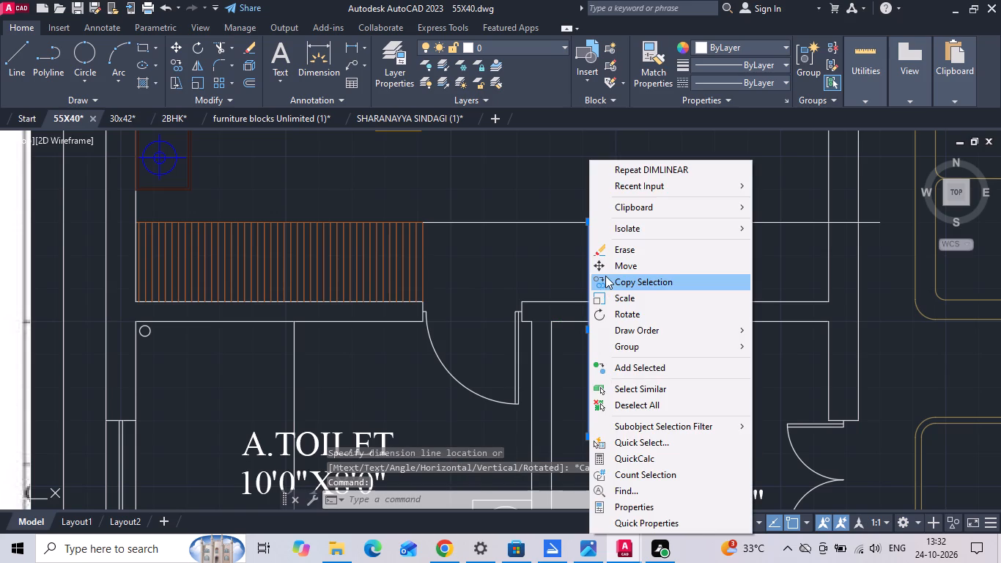
left_click(606, 271)
left_click_drag(632, 375, 640, 380)
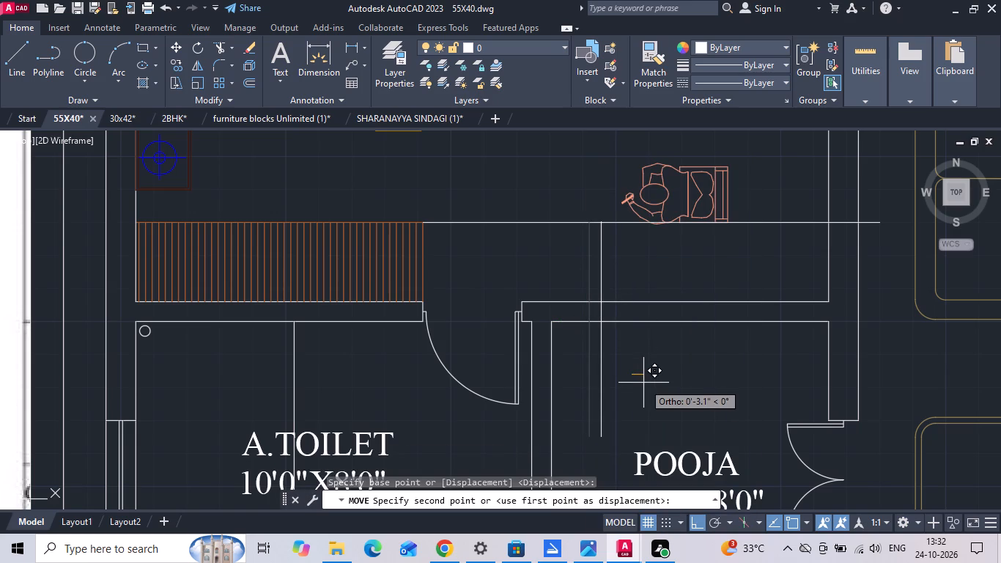
type(".5")
key("Return")
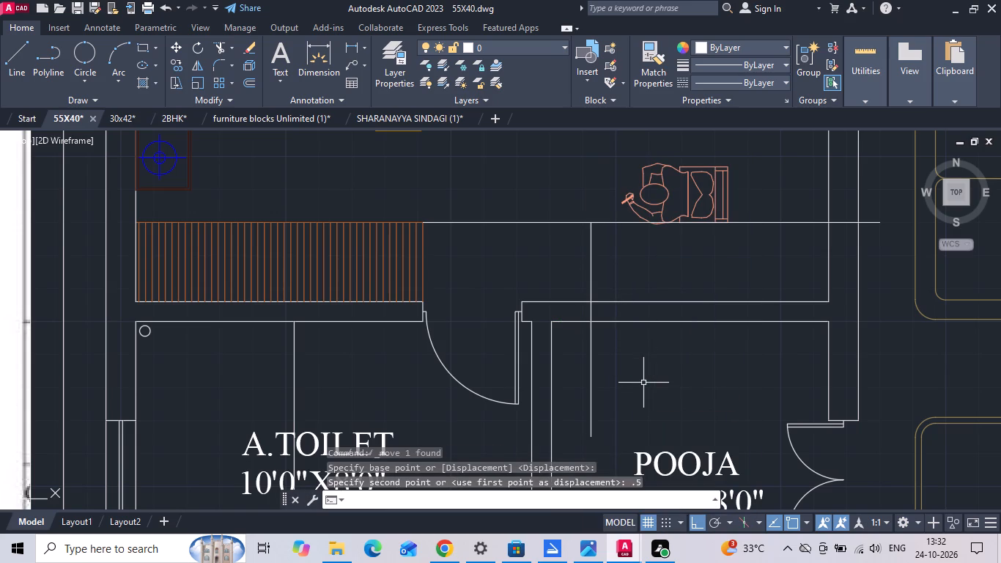
key("y")
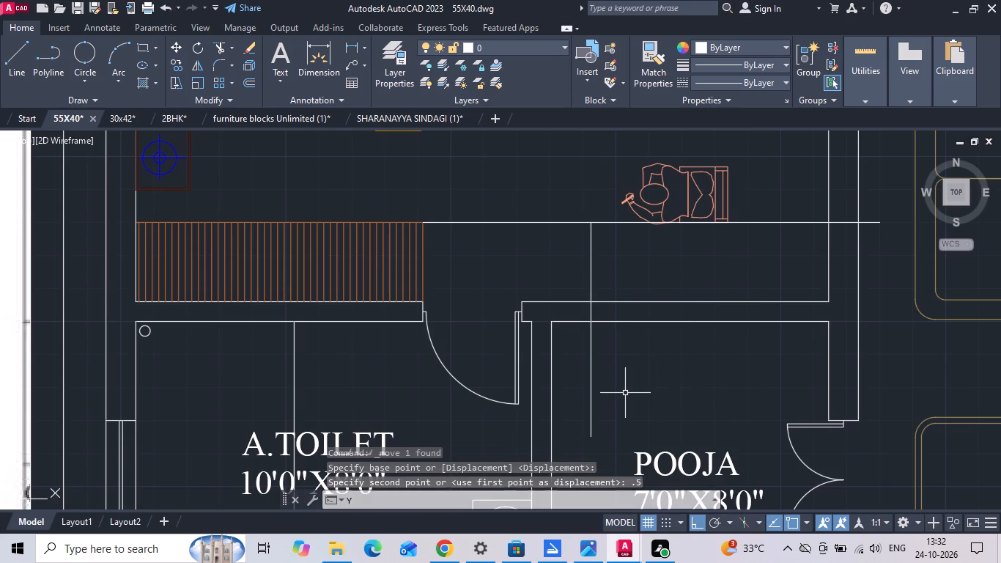
key("Escape")
Trim the horizontal and vertical lines to a rectangular desk outline in BEDROOM's lower corner and erase the leftover piece beyond the LIVING-side wall.
key("t")
key("r")
key("space")
left_click_drag(502, 242, 526, 197)
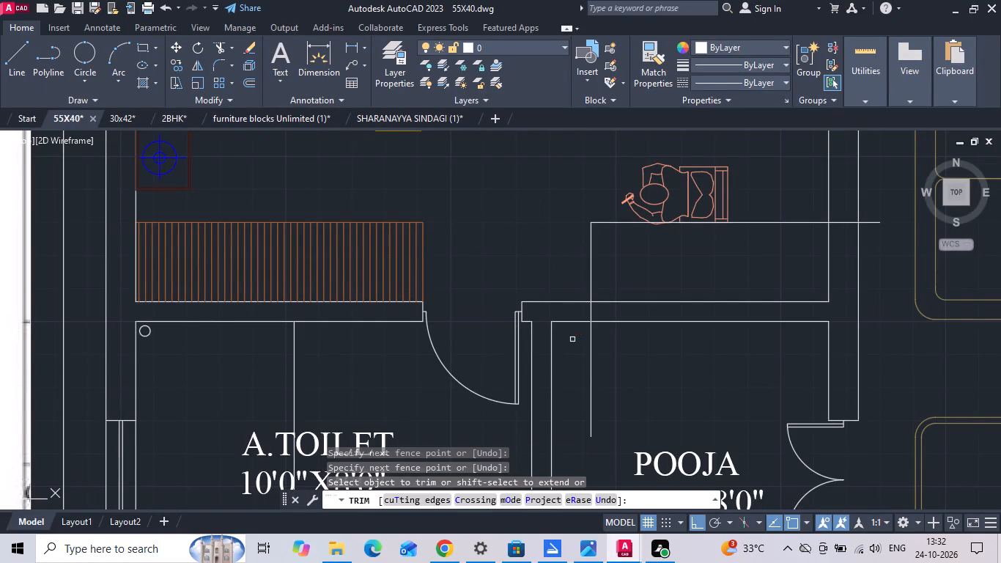
left_click(588, 308)
left_click(603, 318)
left_click_drag(589, 356, 585, 366)
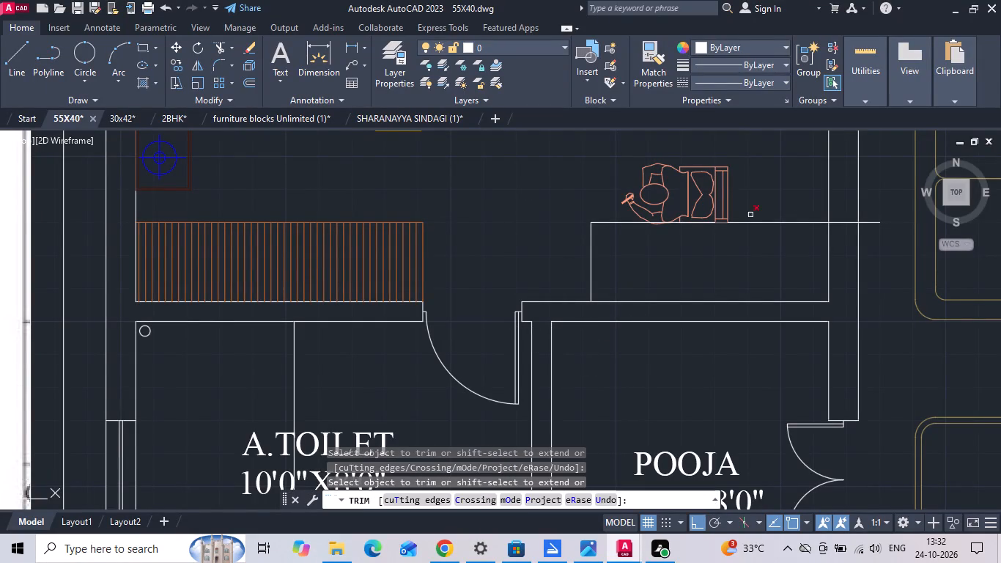
left_click(845, 224)
key("Escape")
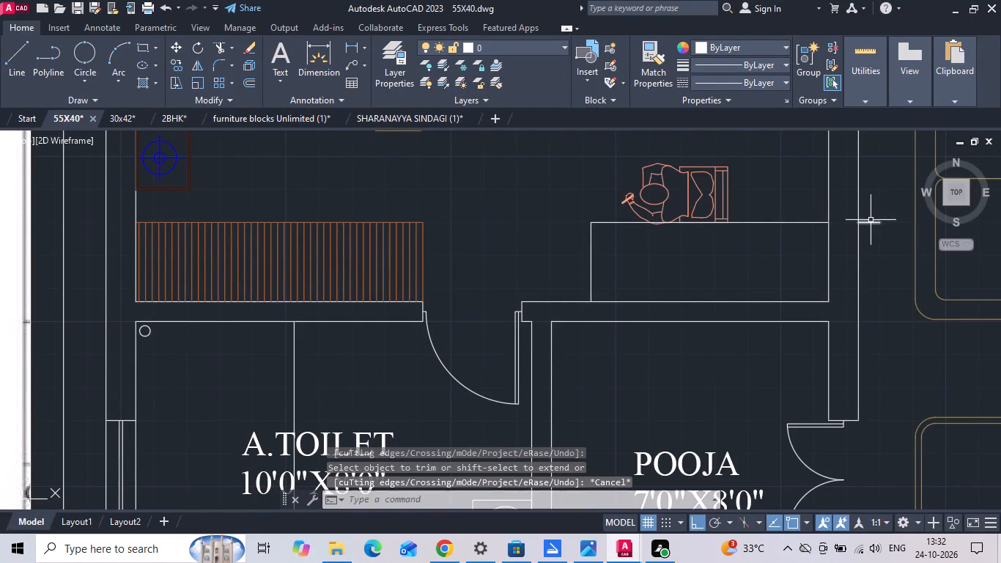
left_click_drag(872, 220, 868, 229)
left_click(863, 235)
key("Delete")
Shorten the BEDROOM desk by moving its free side 12 inches toward the LIVING-side wall and trimming the overhanging edge line.
left_click(568, 288)
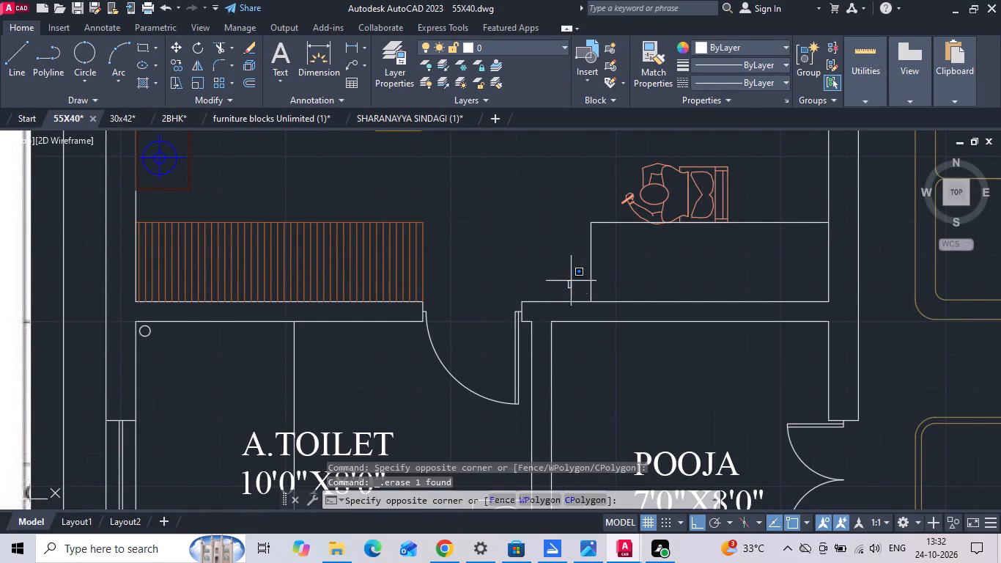
left_click(586, 269)
left_click(612, 262)
left_click(553, 252)
right_click(550, 246)
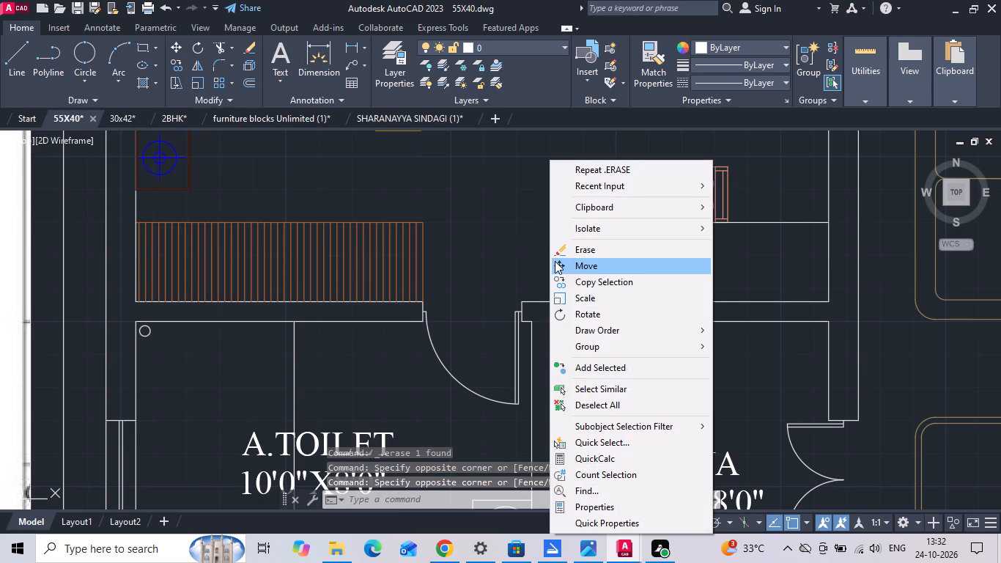
left_click(555, 261)
left_click_drag(511, 257, 525, 257)
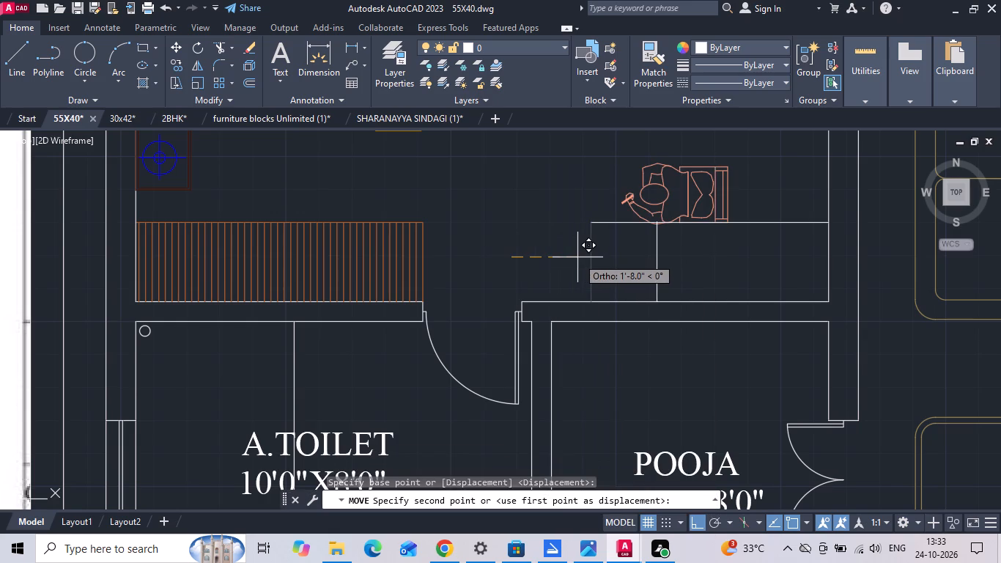
key("1")
type("2")
key("space")
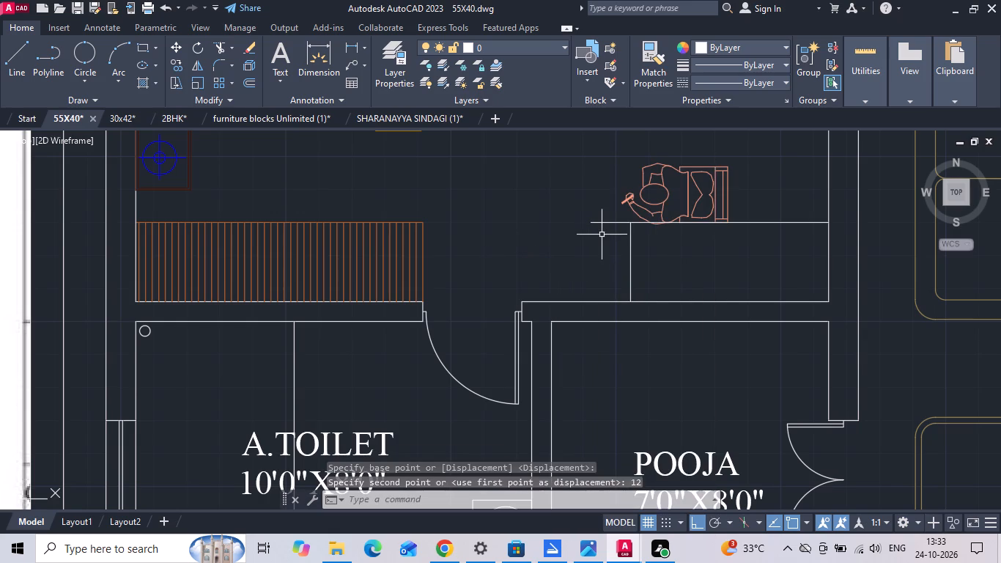
type("TR")
key("space")
left_click(606, 223)
key("Escape")
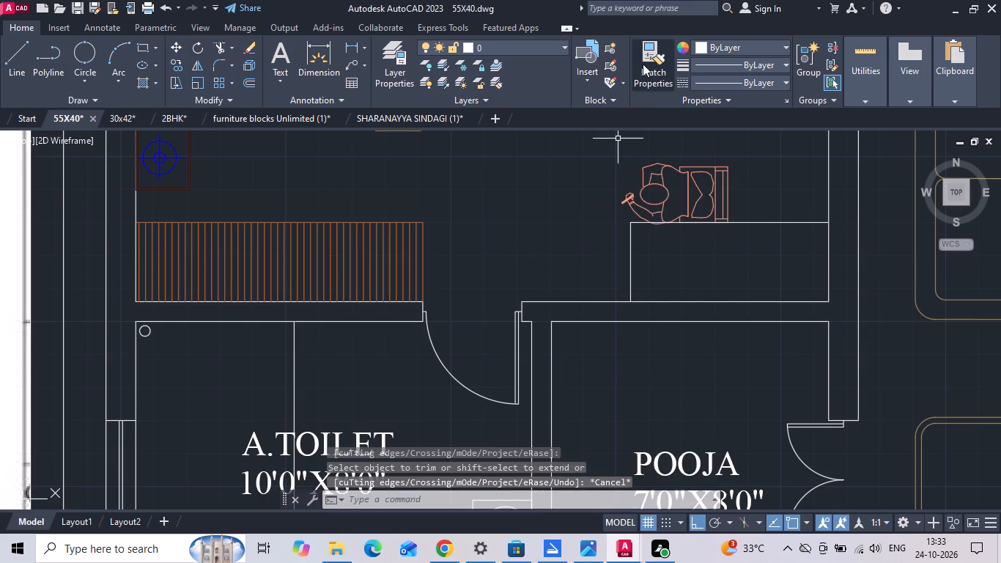
Match the BEDROOM desk's two outline lines to the properties of the wardrobe's outline.
left_click(643, 64)
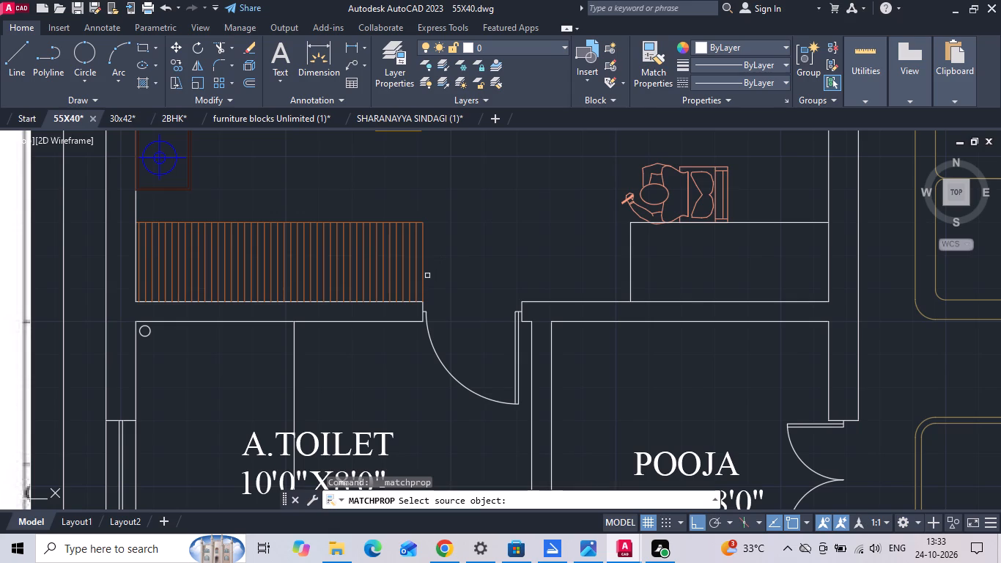
left_click(423, 263)
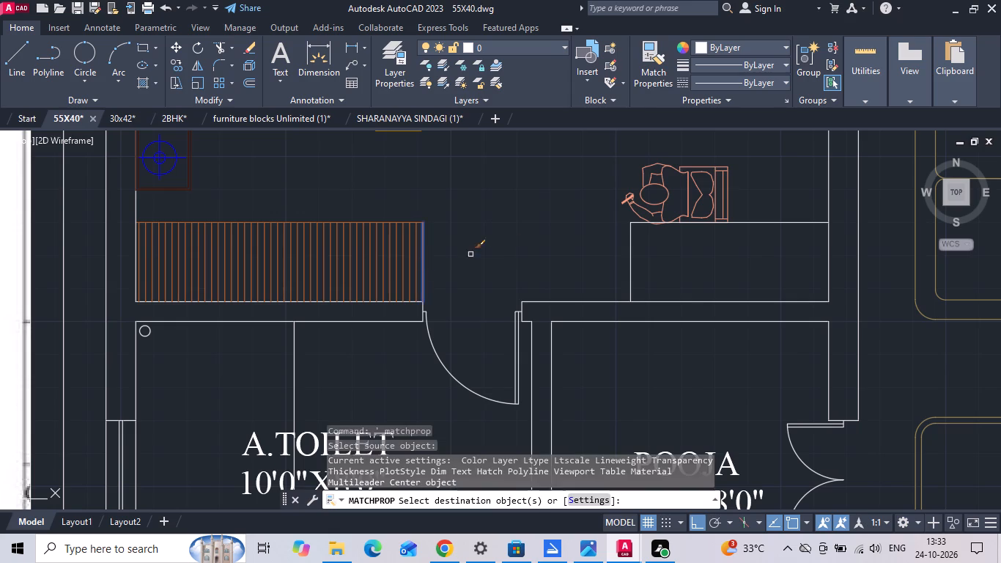
scroll(566, 235, "up", 1)
left_click(670, 209)
left_click(643, 261)
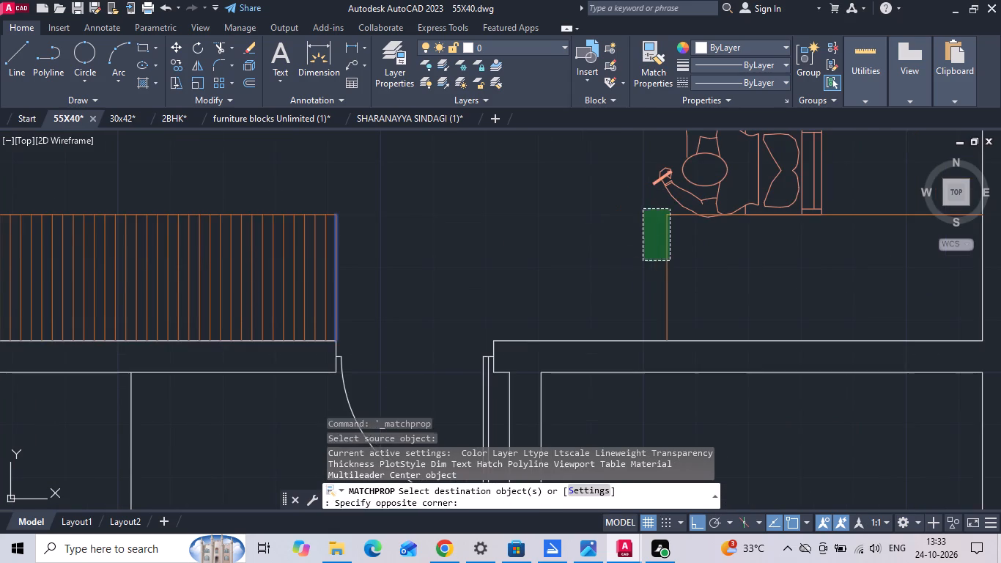
scroll(632, 262, "down", 2)
key("Escape")
Rotate the seated figure and chair in BEDROOM 90 degrees so the figure faces the desk.
left_click_drag(591, 202, 596, 210)
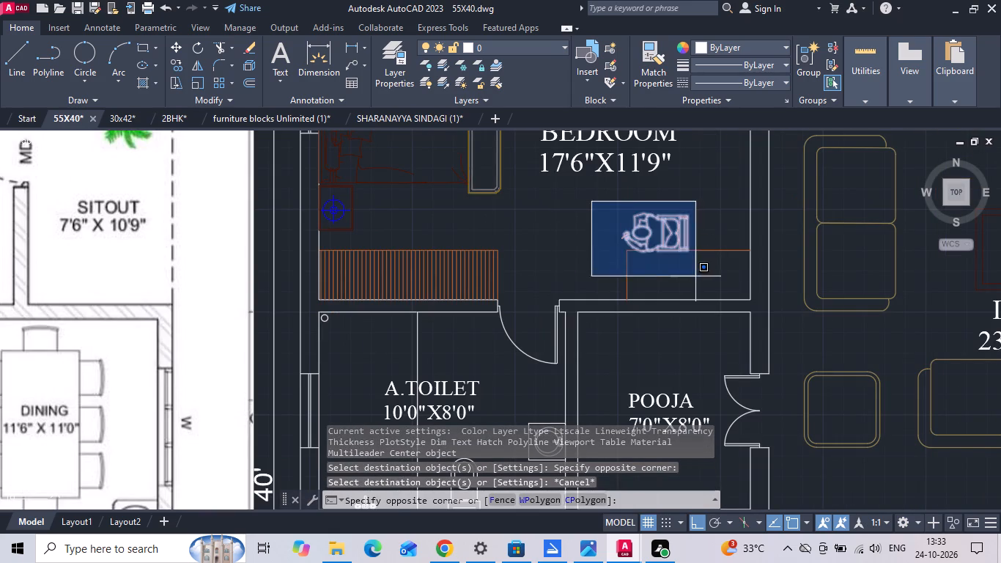
left_click(695, 277)
right_click(695, 277)
left_click(726, 331)
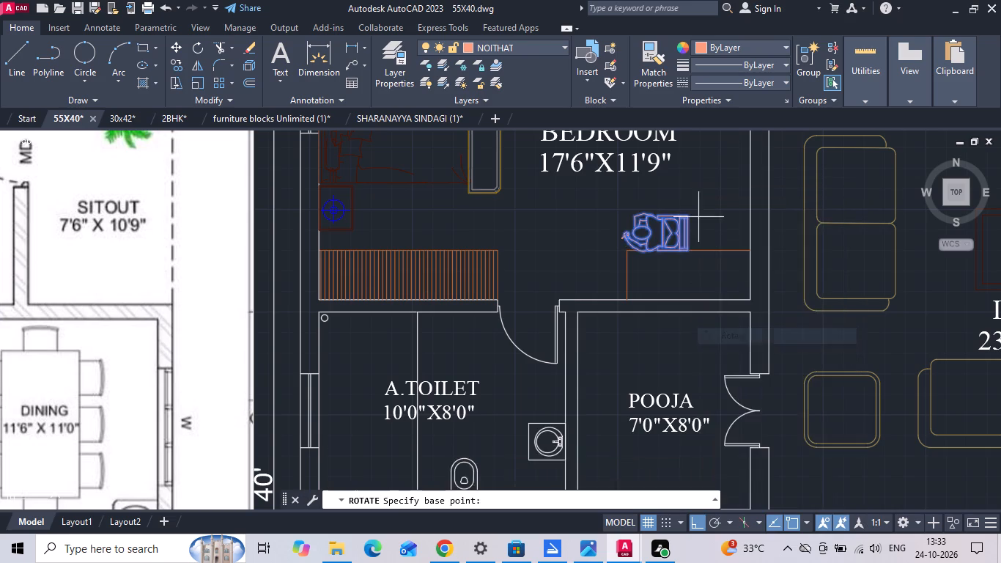
scroll(687, 208, "up", 2)
left_click(646, 227)
left_click(649, 210)
left_click_drag(624, 198, 635, 213)
key("Escape")
Move the seated figure and chair straight down about 8 inches so the figure sits at the BEDROOM desk.
left_click_drag(631, 177, 642, 210)
left_click(766, 381)
right_click(766, 381)
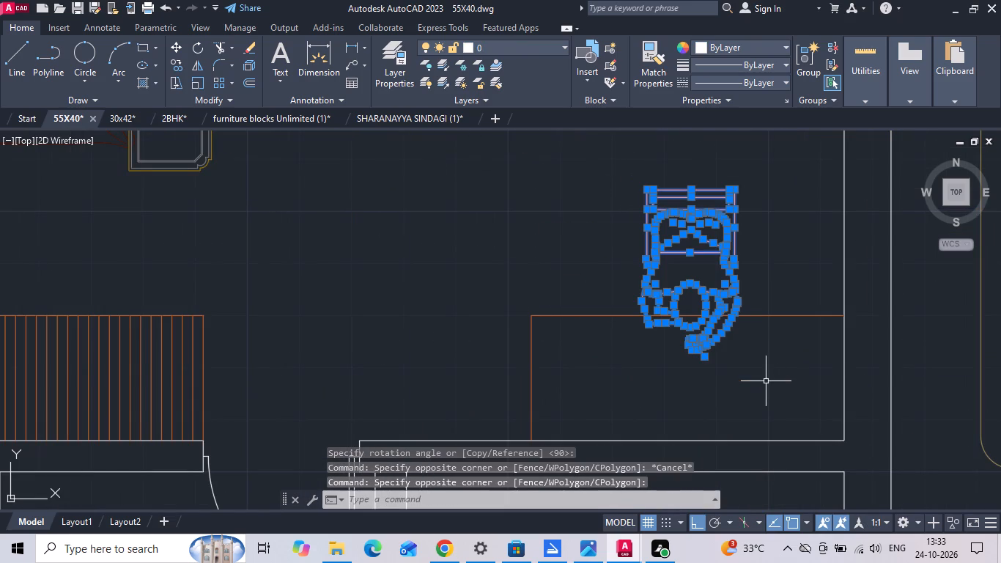
left_click(808, 139)
scroll(787, 225, "up", 1)
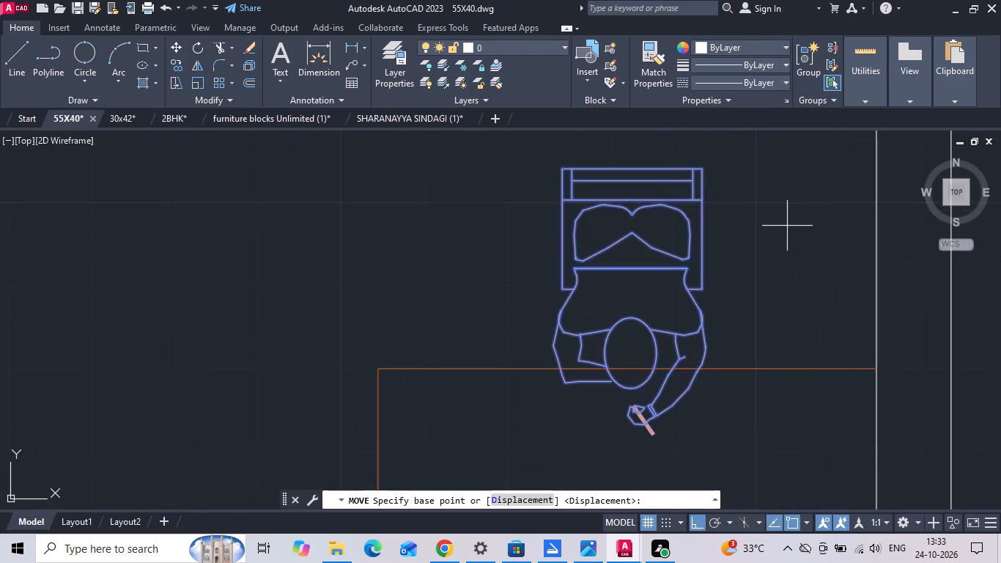
left_click(789, 211)
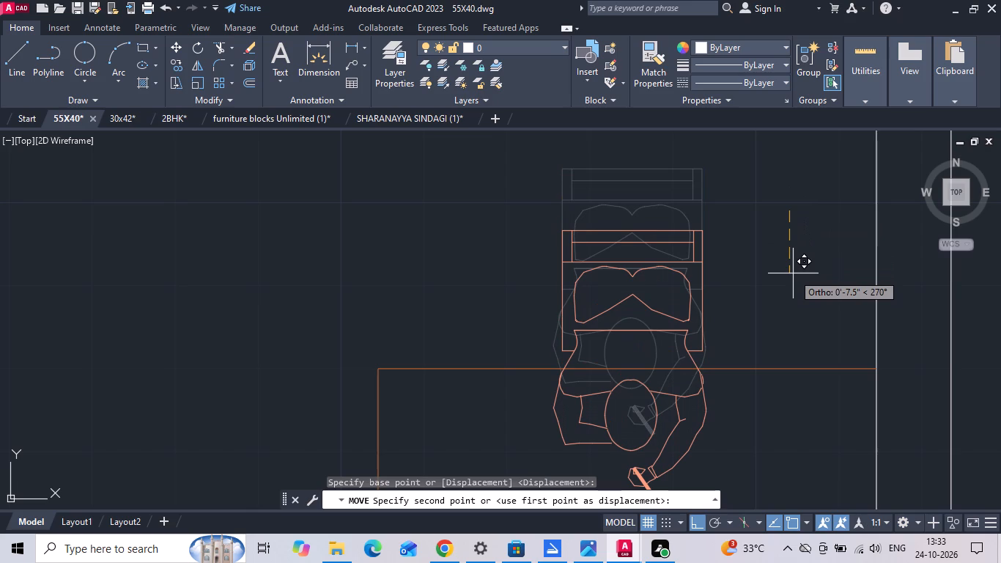
left_click(794, 276)
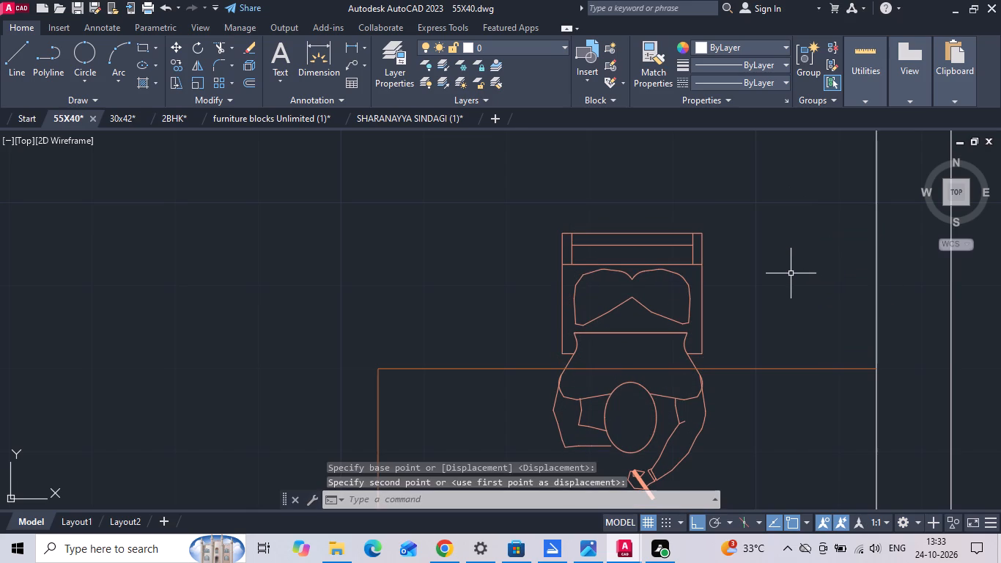
Save the 55X40 drawing.
key("ctrl+s")
key("ctrl+s")
Copy two white chair sets, each with a pair of chairs and a round table, from the furniture blocks Unlimited (1) drawing.
scroll(588, 274, "down", 4)
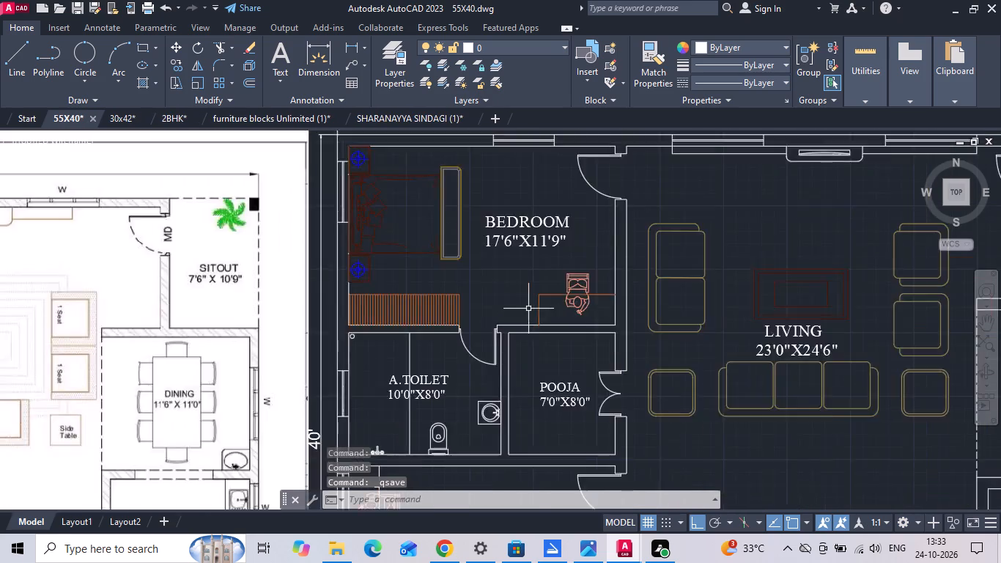
scroll(528, 309, "down", 2)
middle_click_drag(493, 362, 487, 225)
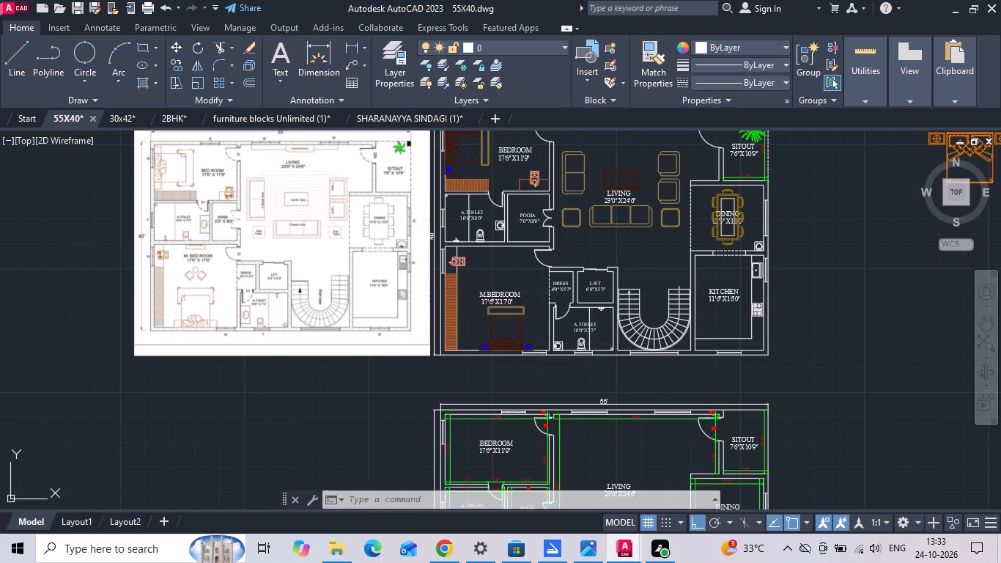
left_click(270, 117)
scroll(487, 201, "down", 2)
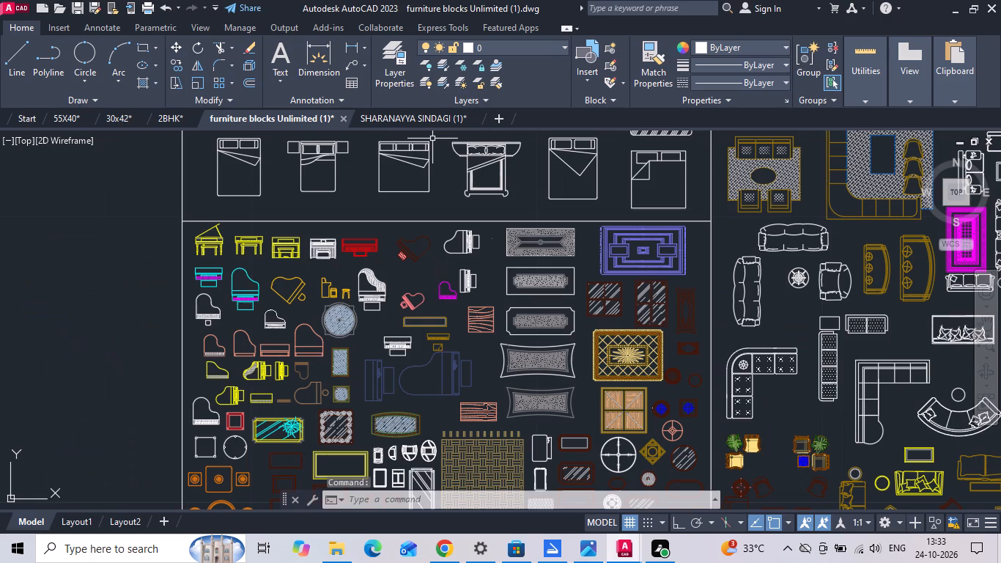
scroll(390, 193, "down", 3)
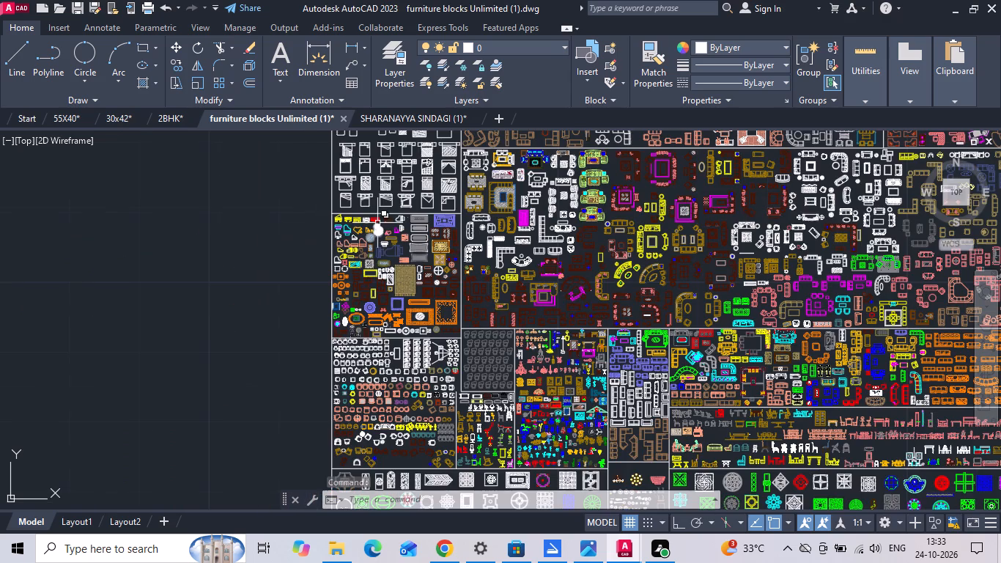
middle_click_drag(388, 428, 377, 380)
scroll(347, 411, "up", 4)
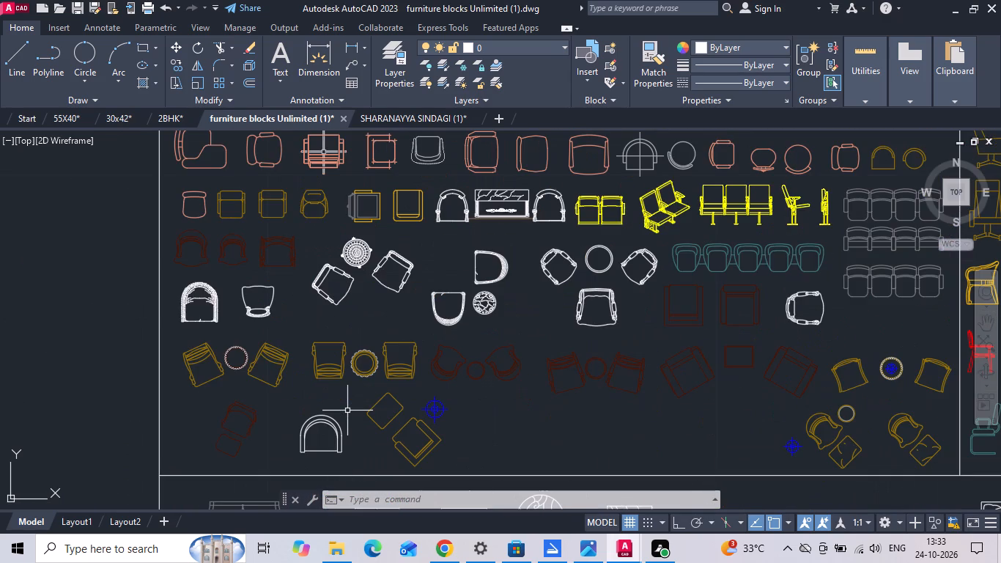
left_click(635, 257)
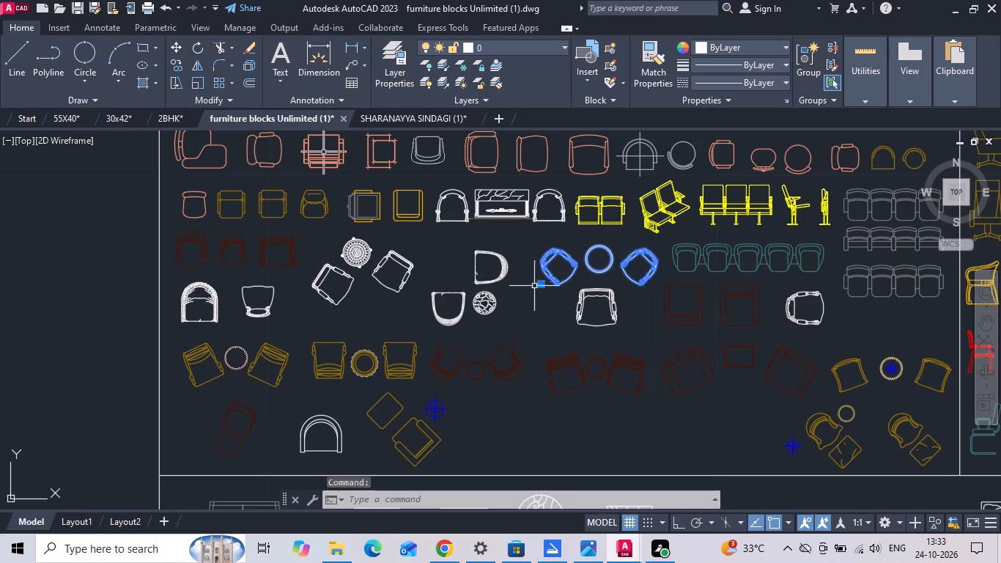
left_click(495, 279)
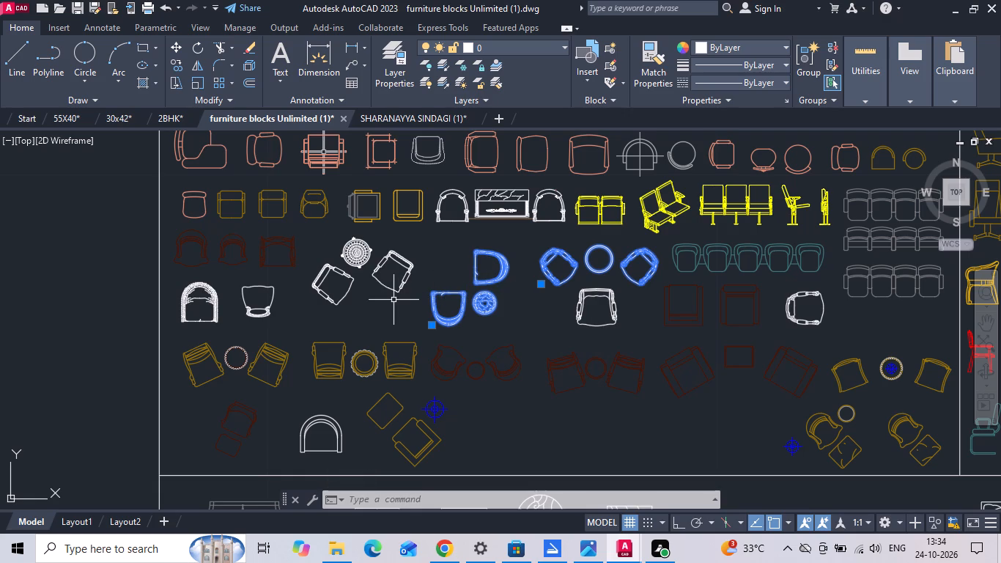
key("ctrl+c")
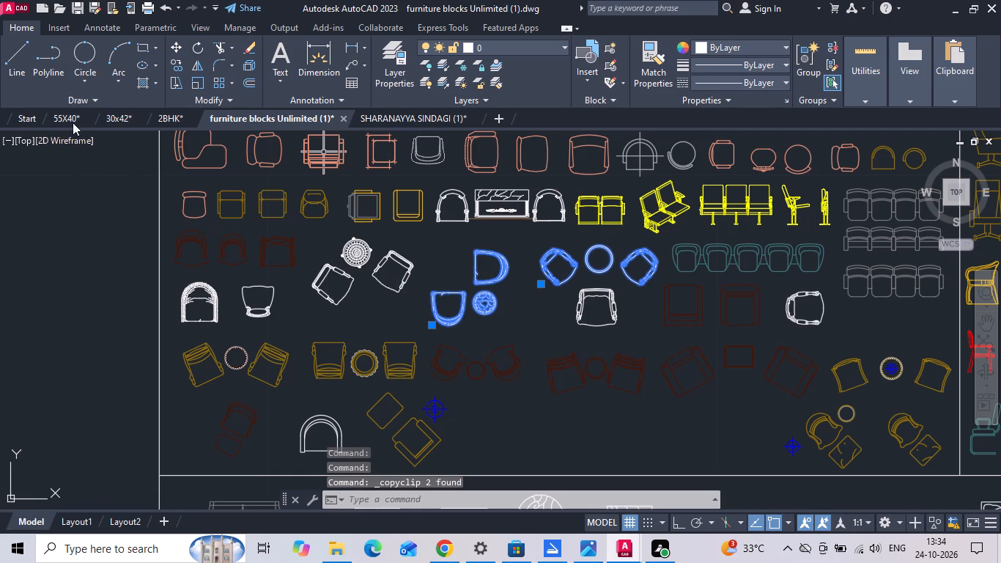
Paste the two copied chair sets into M.BEDROOM of the furnished plan in the 55X40 drawing.
left_click(62, 121)
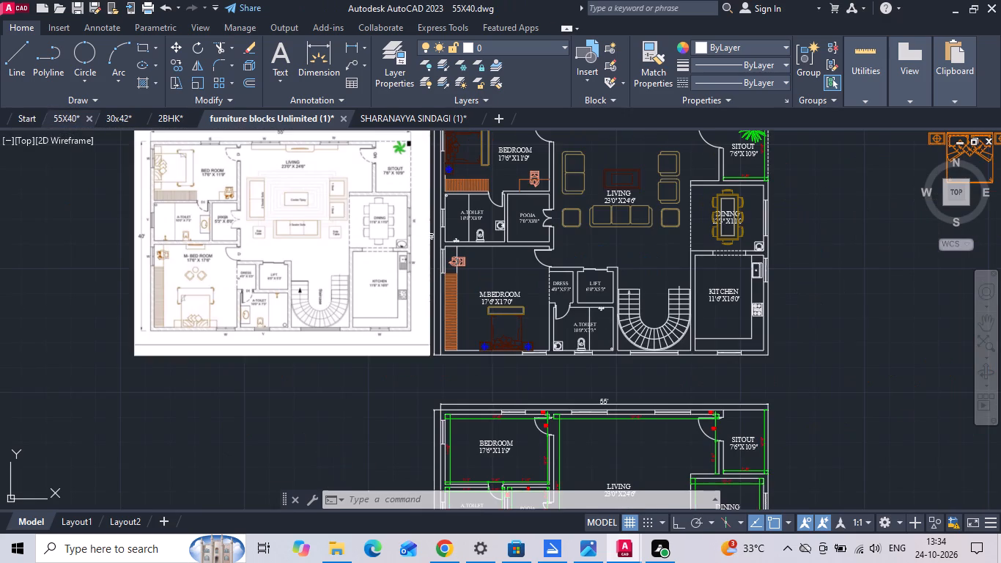
key("ctrl+v")
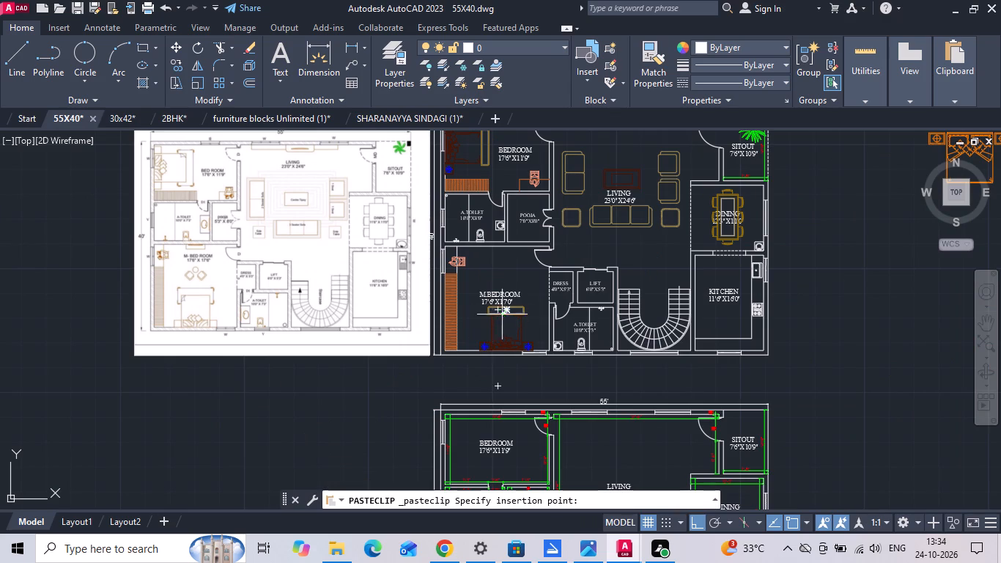
scroll(502, 263, "up", 6)
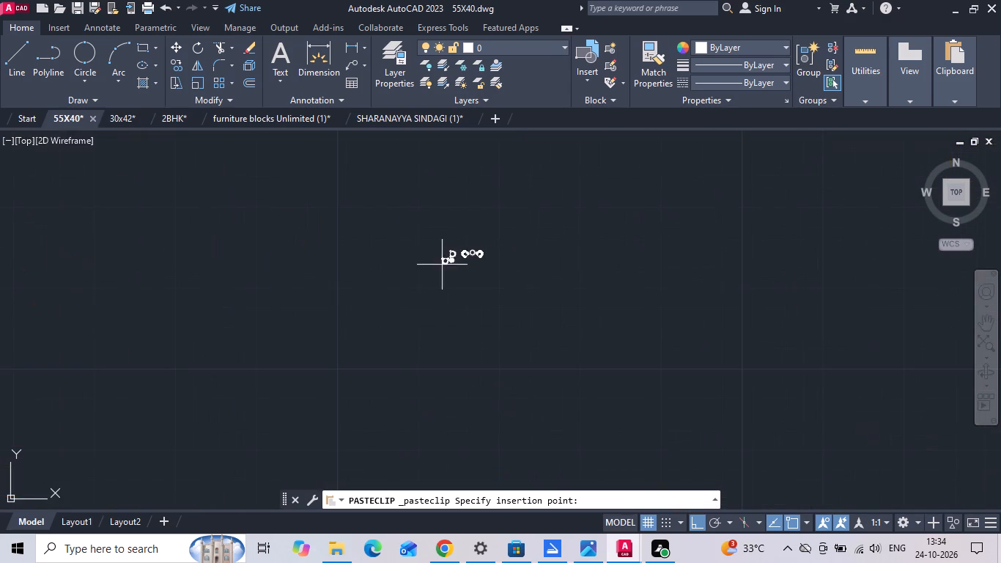
left_click(441, 265)
Scale both pasted chair sets by a factor of 39.3701.
left_click_drag(429, 232, 446, 251)
left_click(618, 303)
right_click(442, 238)
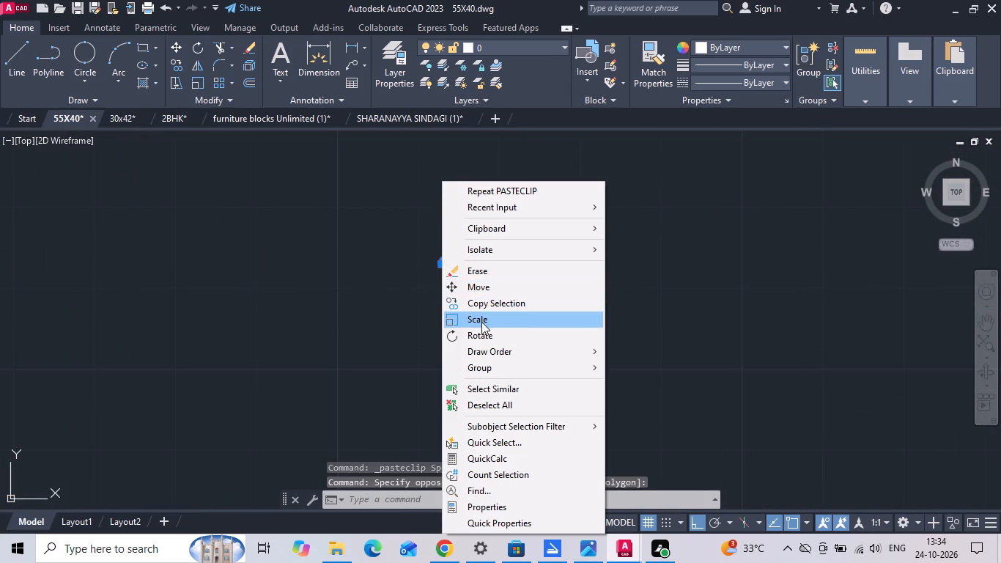
left_click(481, 322)
left_click(443, 264)
type("39.3701")
key("Return")
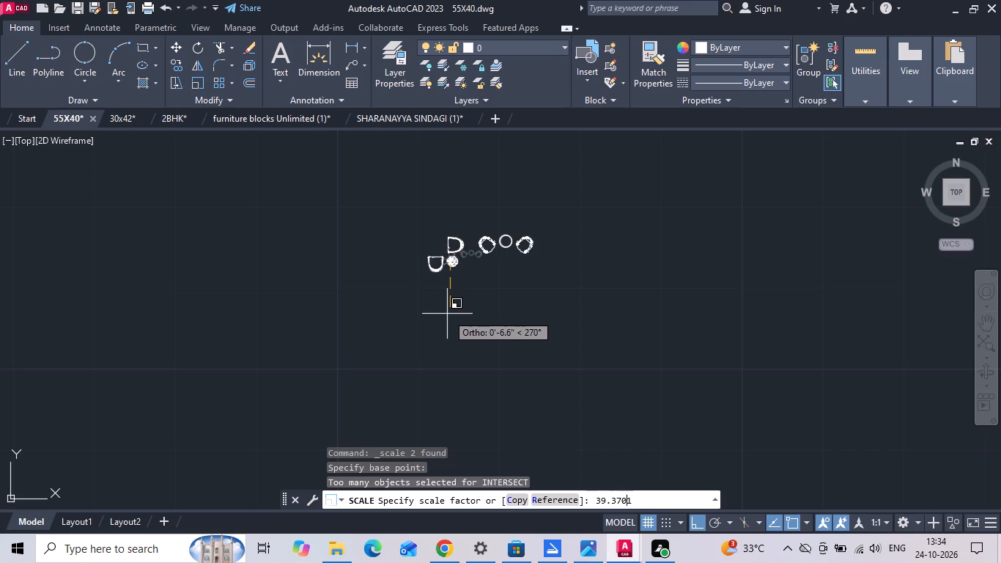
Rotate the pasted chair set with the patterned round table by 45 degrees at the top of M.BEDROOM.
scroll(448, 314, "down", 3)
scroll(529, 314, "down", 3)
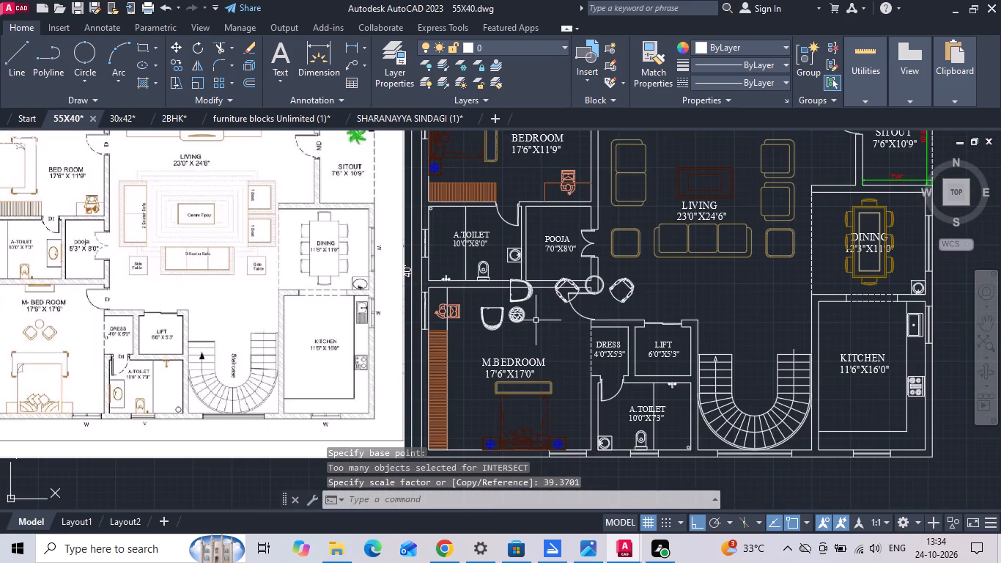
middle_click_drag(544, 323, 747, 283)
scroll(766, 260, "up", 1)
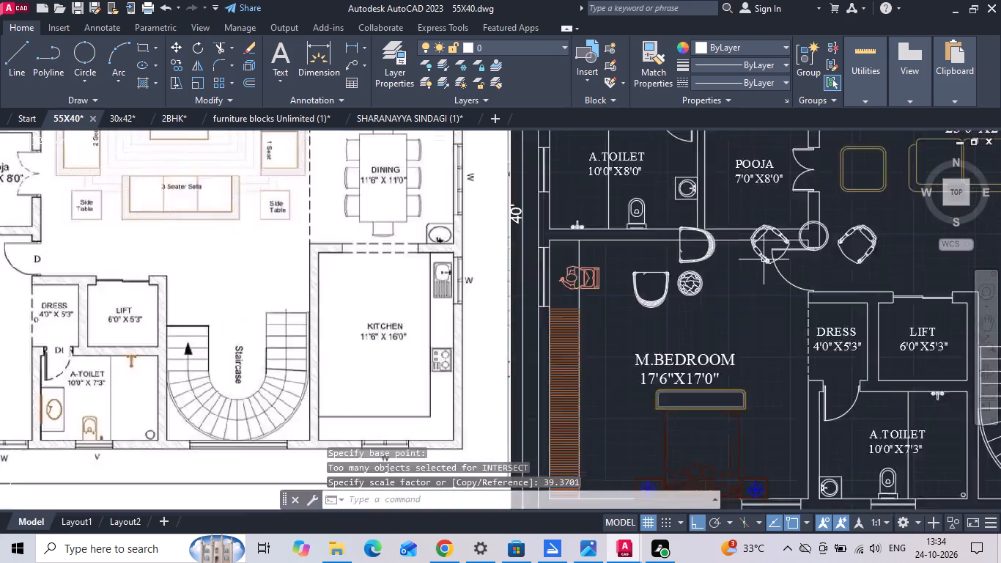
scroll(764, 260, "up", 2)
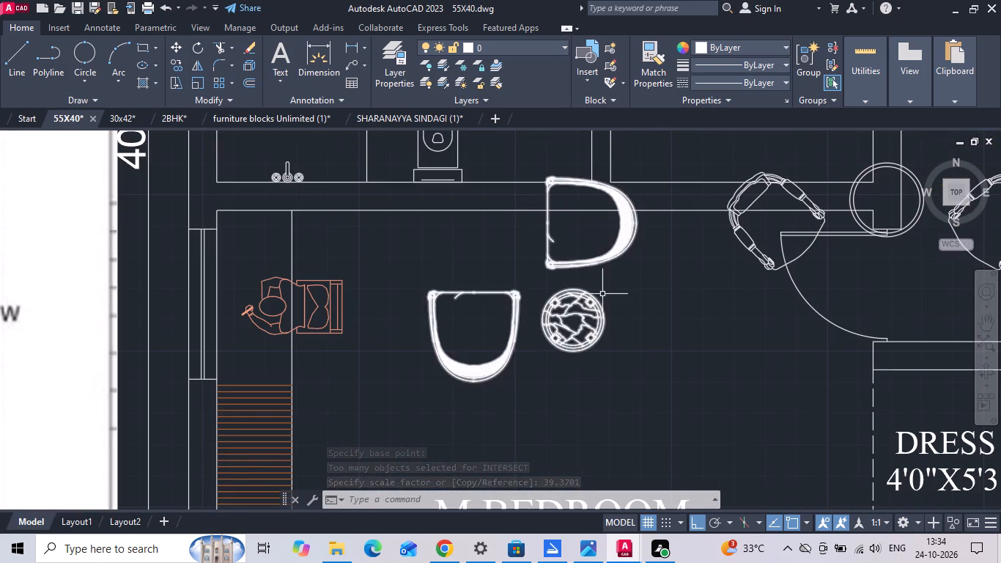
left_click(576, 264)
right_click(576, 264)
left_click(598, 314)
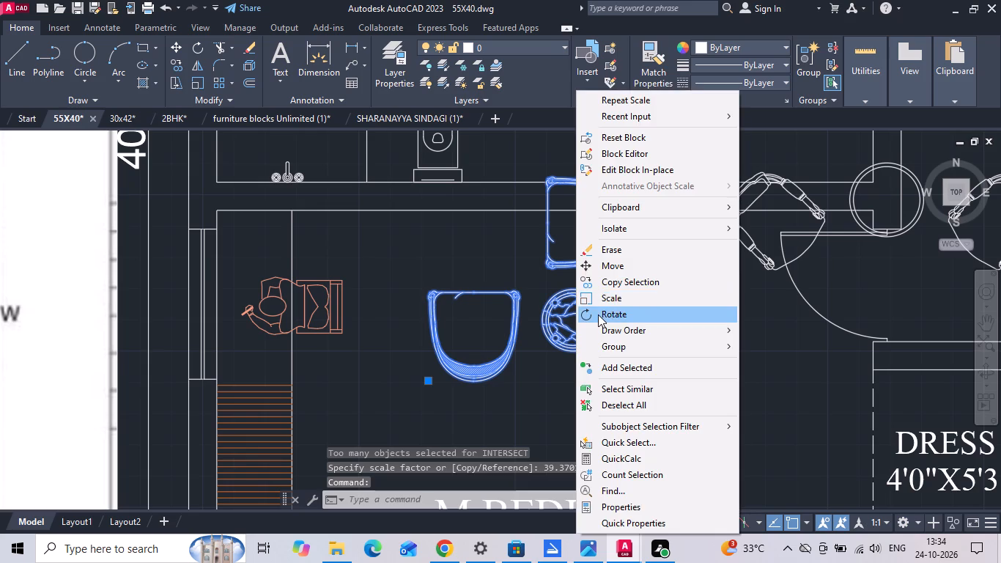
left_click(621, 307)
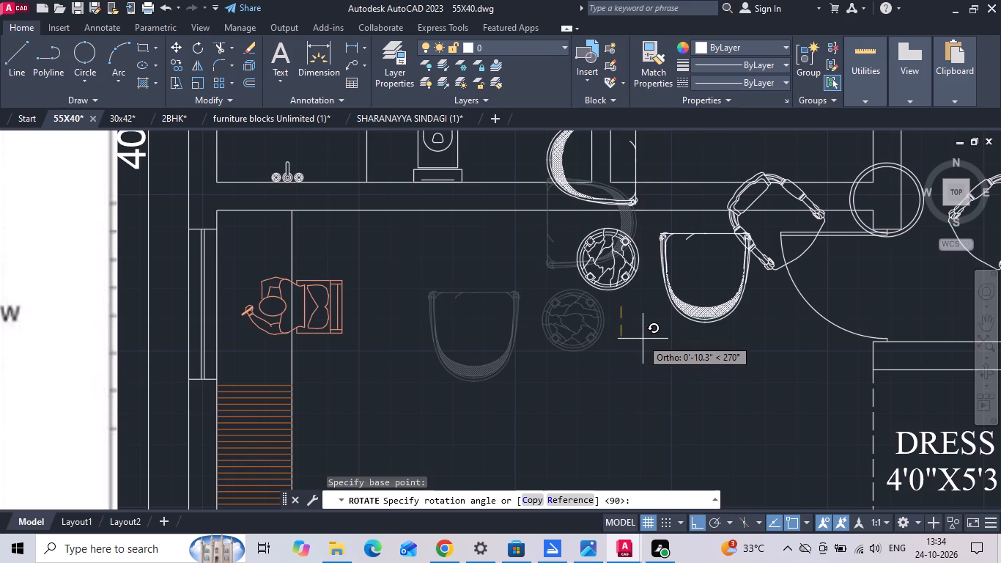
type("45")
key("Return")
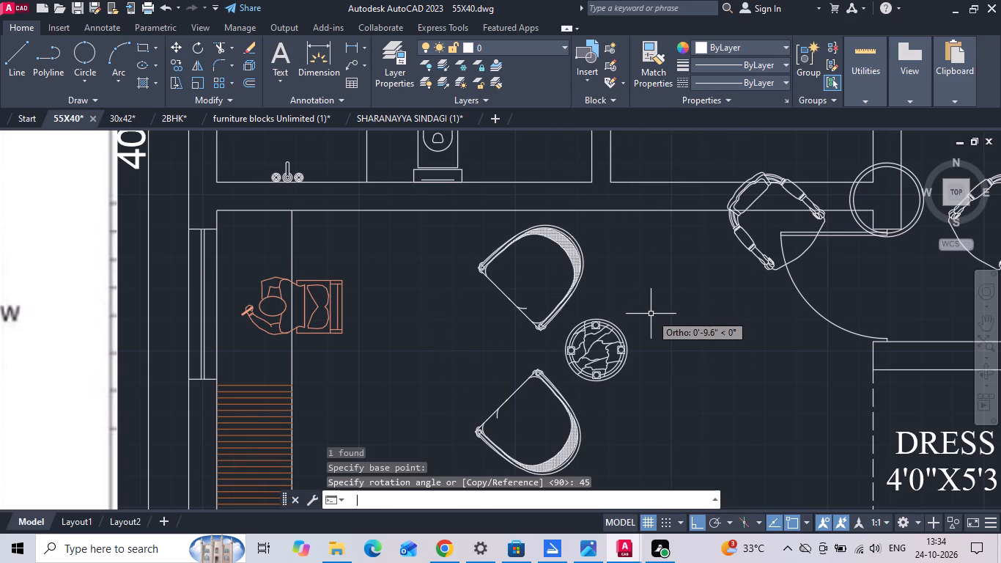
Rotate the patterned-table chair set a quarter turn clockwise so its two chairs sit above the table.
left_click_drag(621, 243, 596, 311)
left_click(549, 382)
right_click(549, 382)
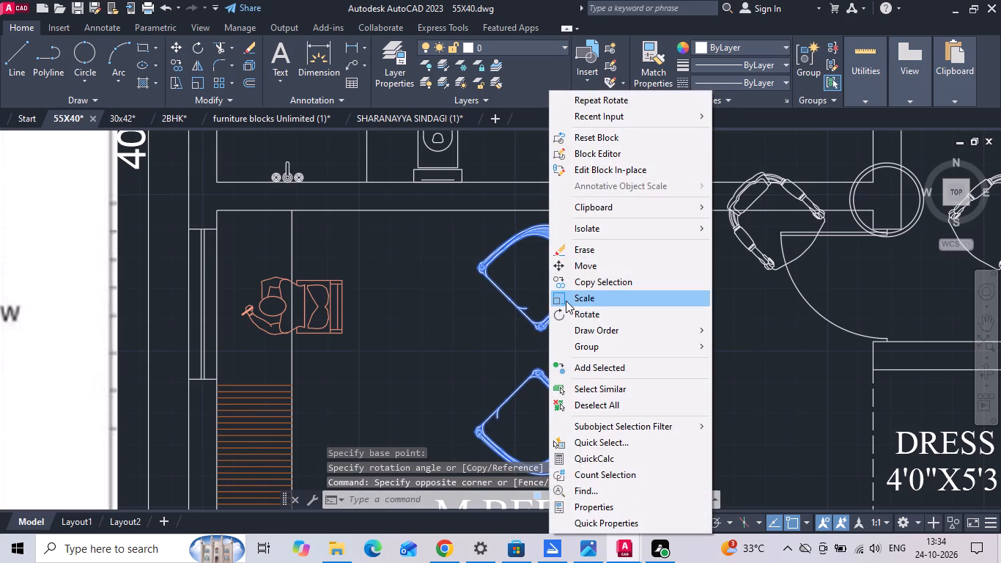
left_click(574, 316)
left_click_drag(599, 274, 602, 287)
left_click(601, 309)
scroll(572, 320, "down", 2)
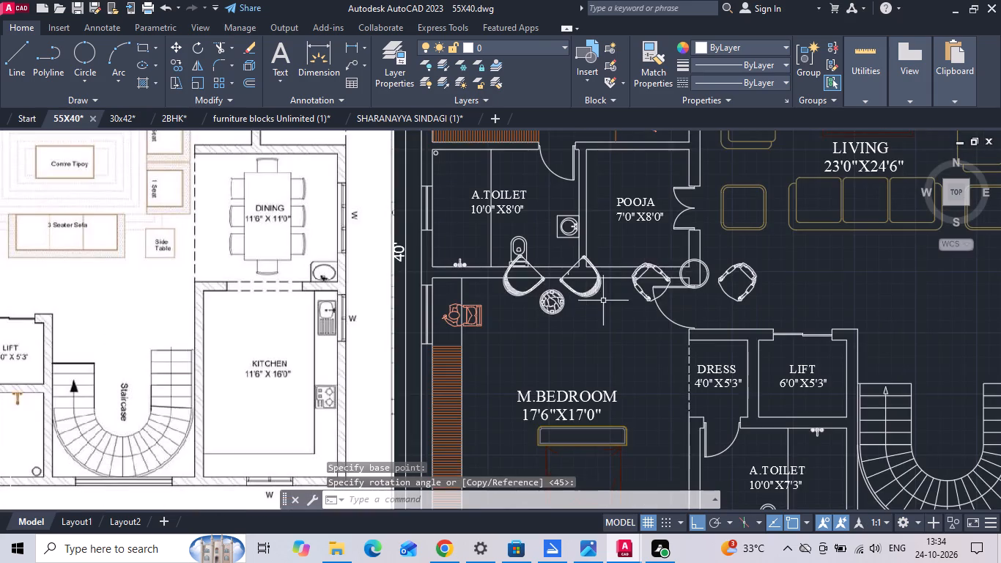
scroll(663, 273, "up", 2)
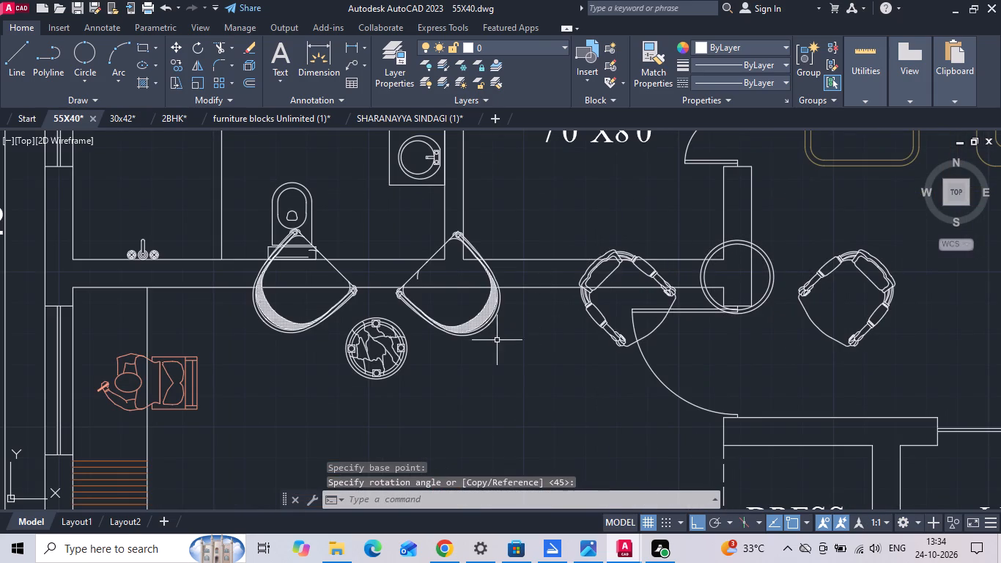
Erase the chair set with the patterned round table.
left_click_drag(517, 328, 506, 330)
left_click(295, 369)
key("Delete")
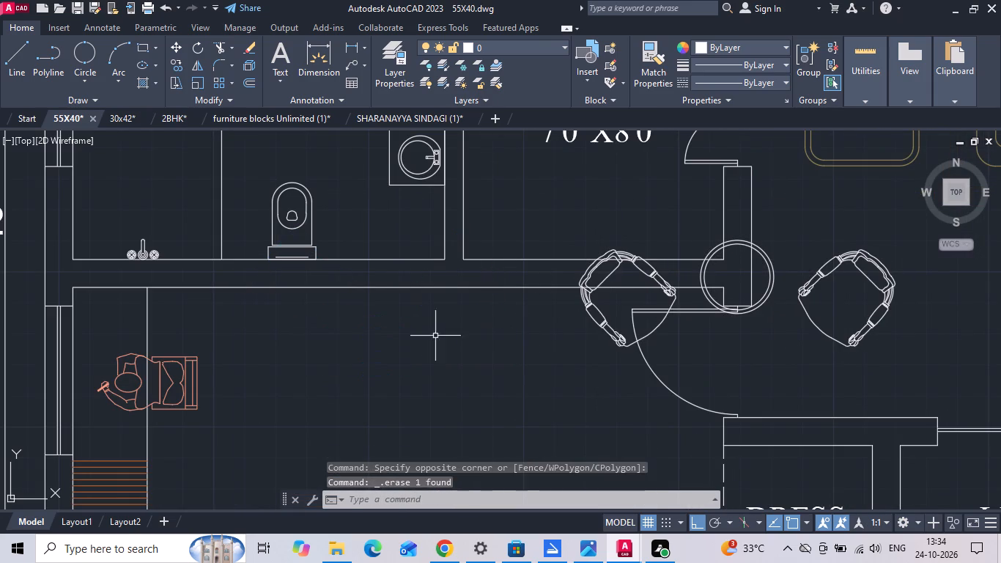
Mirror the remaining chair set across a horizontal line just below it, erasing the source object.
left_click(769, 267)
key("m")
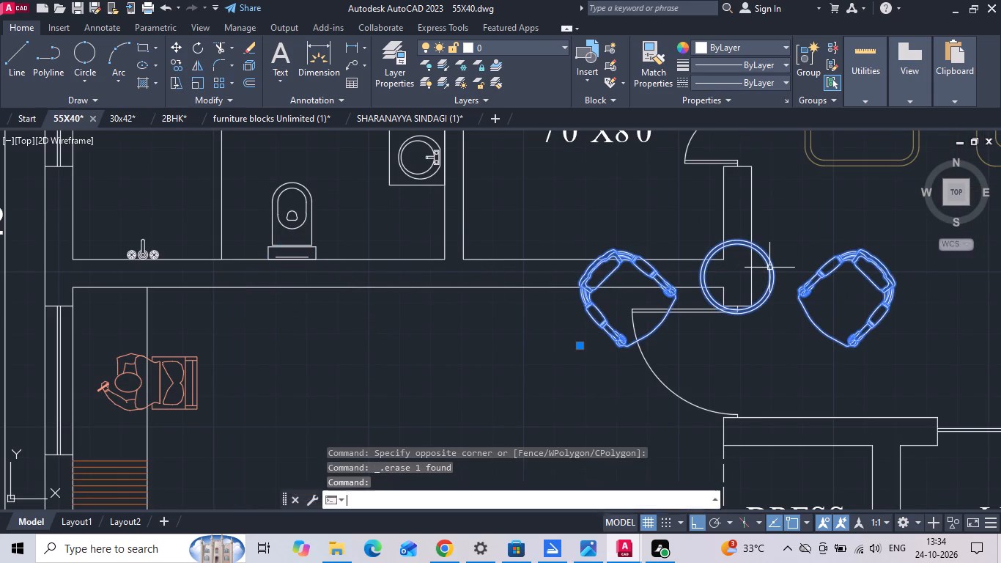
type("I")
key("space")
left_click(742, 339)
left_click(465, 408)
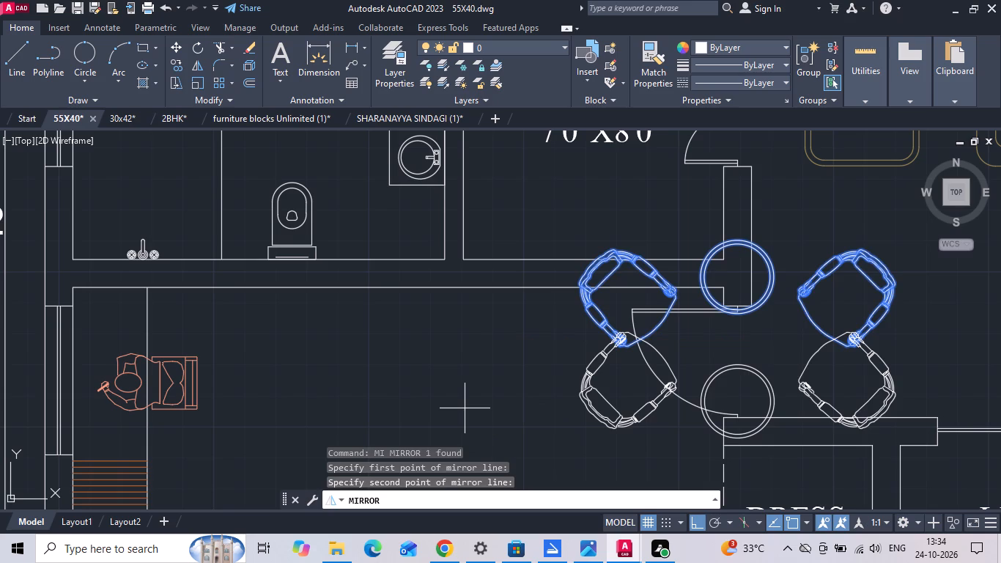
type("Y")
key("space")
Move the mirrored chair set away from the door into the middle of M.BEDROOM, just above the room label.
left_click(596, 395)
right_click(558, 392)
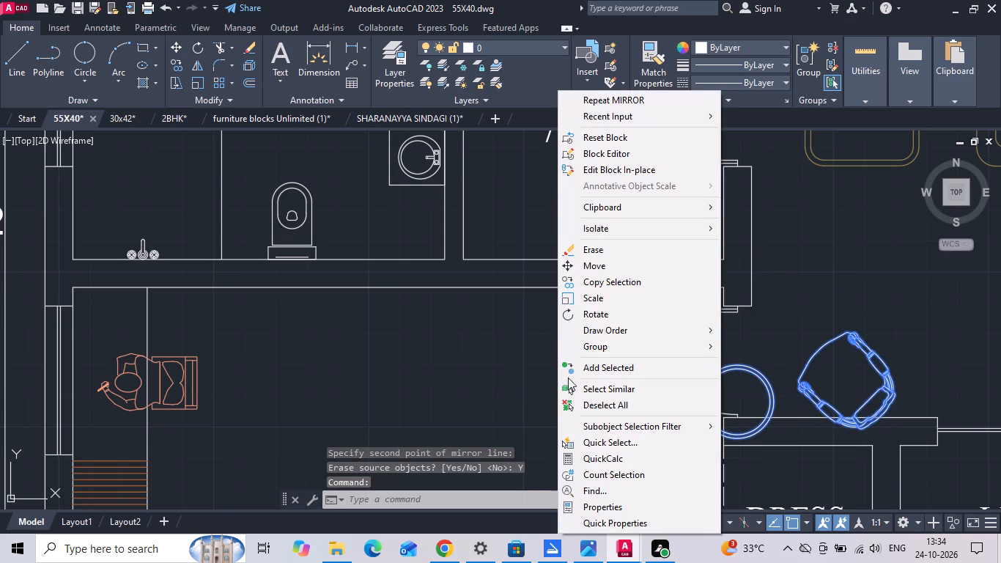
left_click(620, 263)
scroll(620, 261, "down", 2)
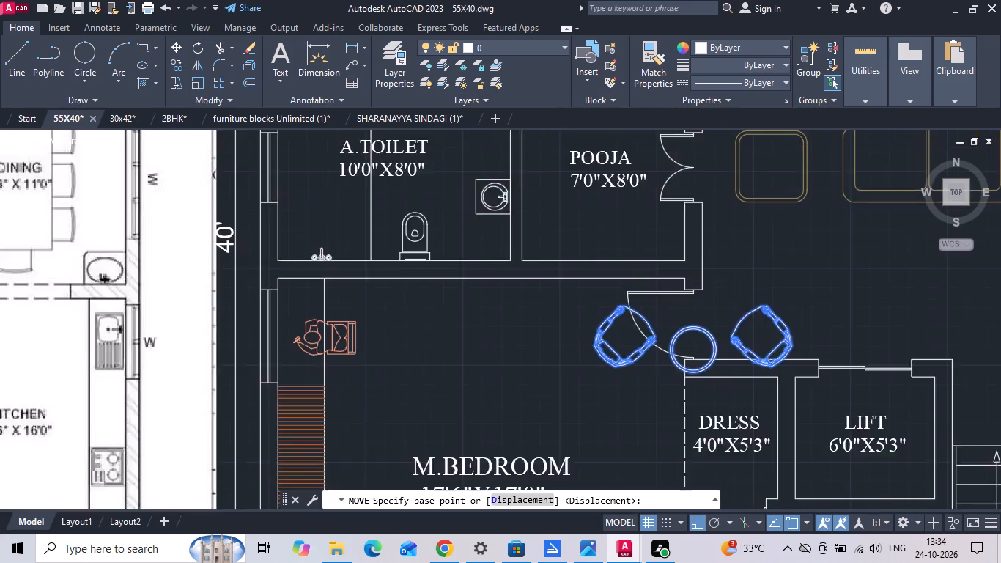
left_click_drag(671, 311, 662, 320)
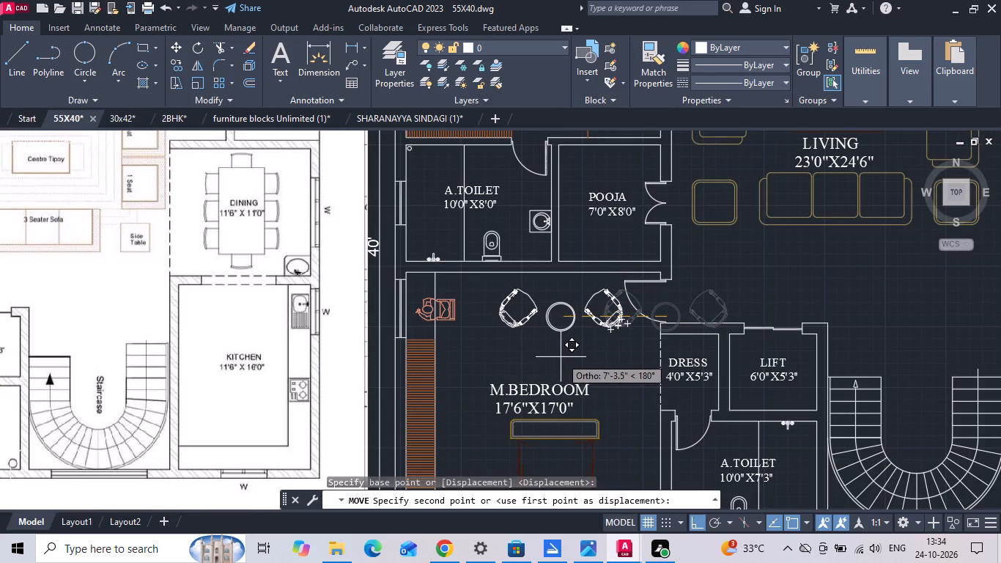
left_click(558, 353)
key("Escape")
left_click(589, 313)
right_click(502, 310)
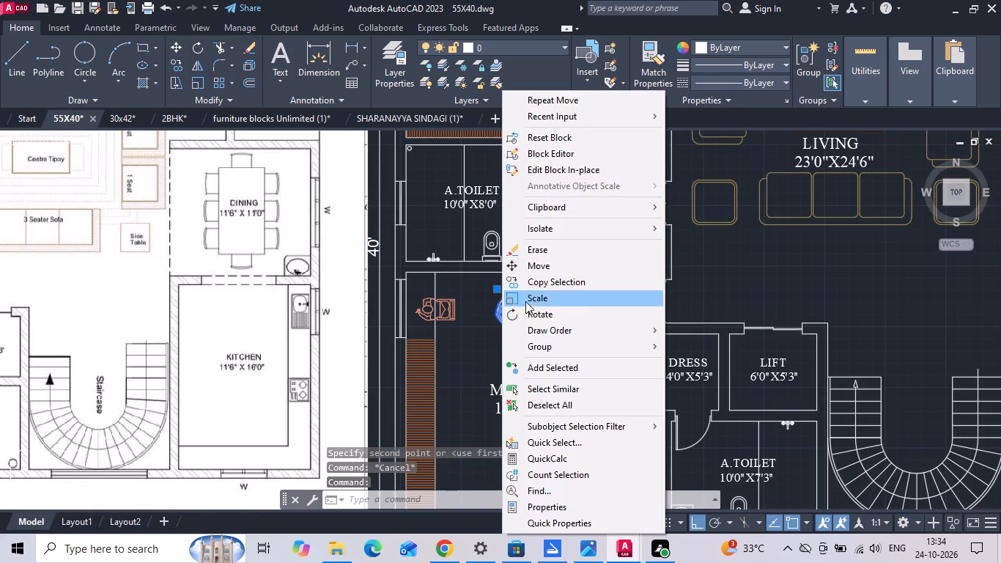
left_click(542, 265)
left_click_drag(582, 306, 583, 314)
scroll(570, 360, "up", 1)
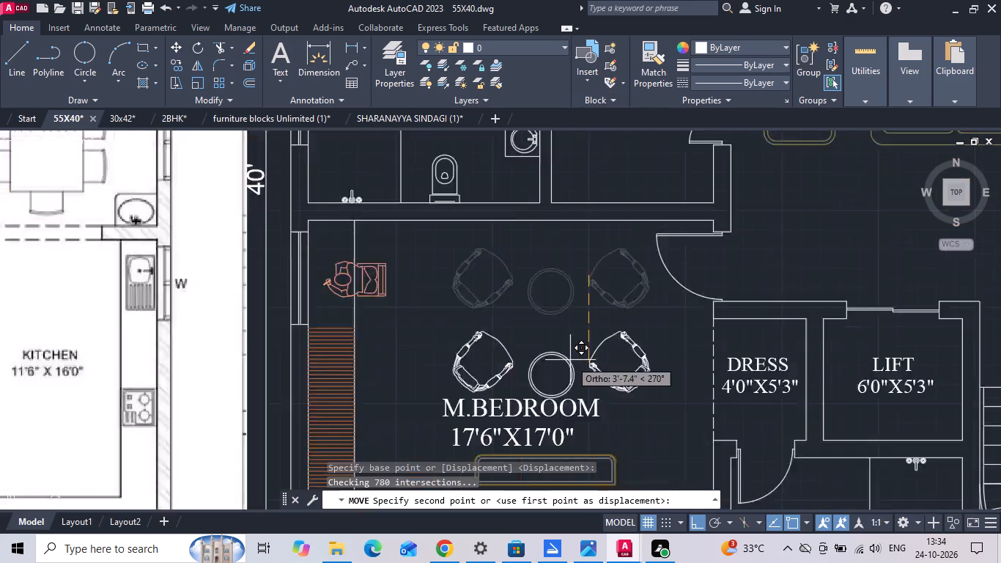
scroll(570, 360, "up", 1)
left_click(552, 339)
Scale the M.BEDROOM chair set down by roughly a quarter, using the top of its round table as base point.
left_click_drag(627, 327, 599, 341)
left_click(451, 351)
right_click(450, 350)
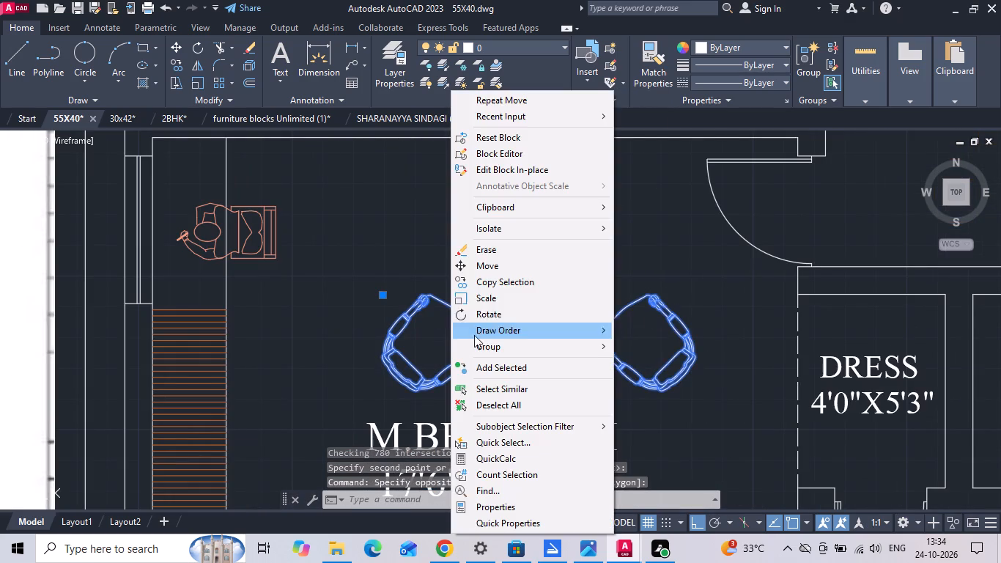
left_click(487, 299)
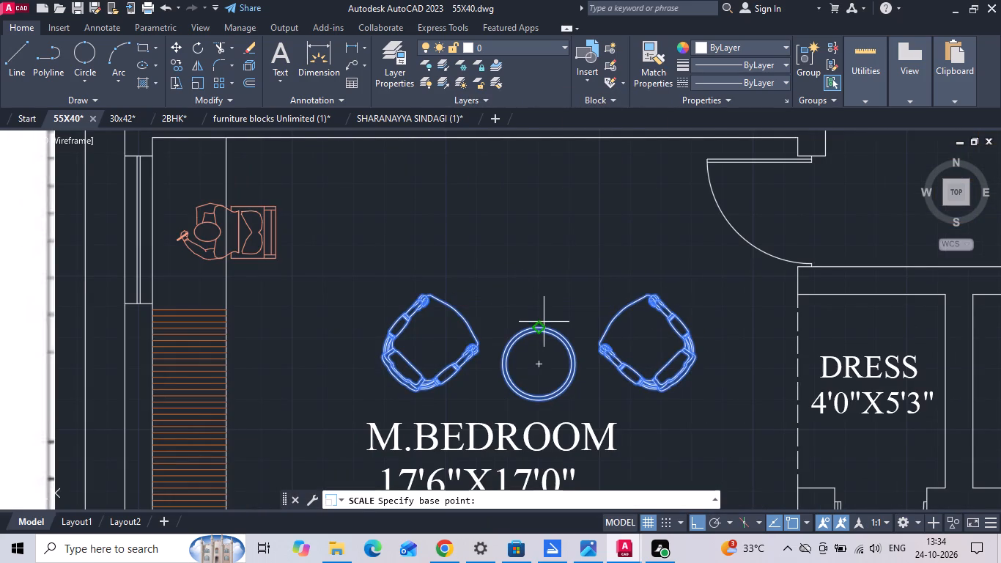
left_click(538, 327)
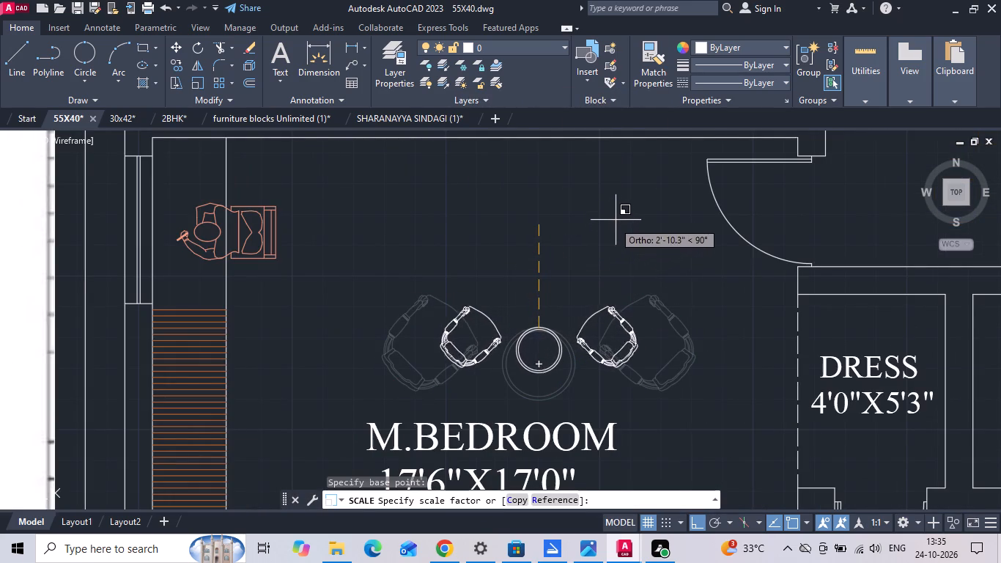
left_click(650, 203)
scroll(594, 229, "down", 2)
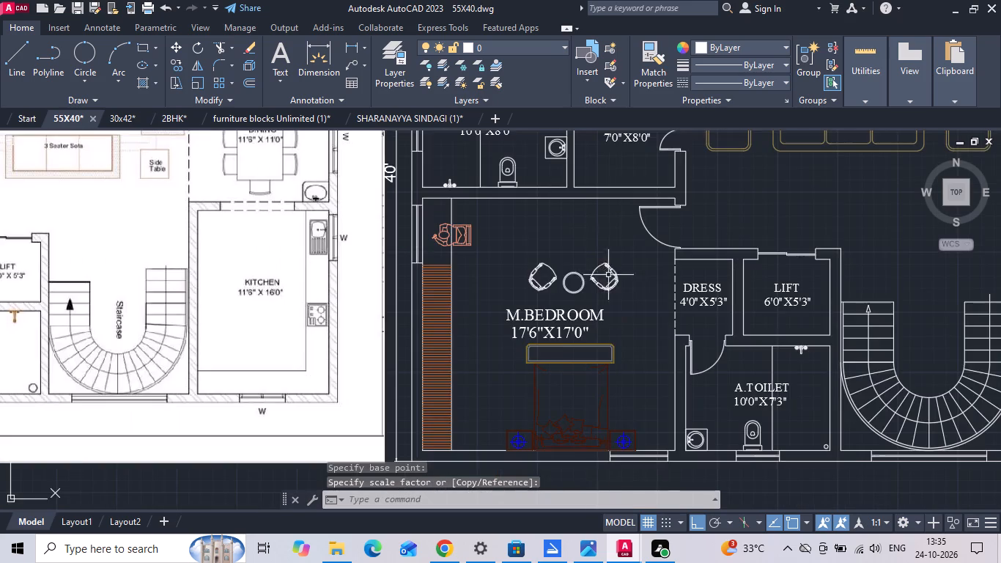
Nudge the scaled chair set very slightly sideways above the M.BEDROOM label.
scroll(556, 289, "up", 1)
left_click(623, 273)
left_click(518, 279)
right_click(518, 279)
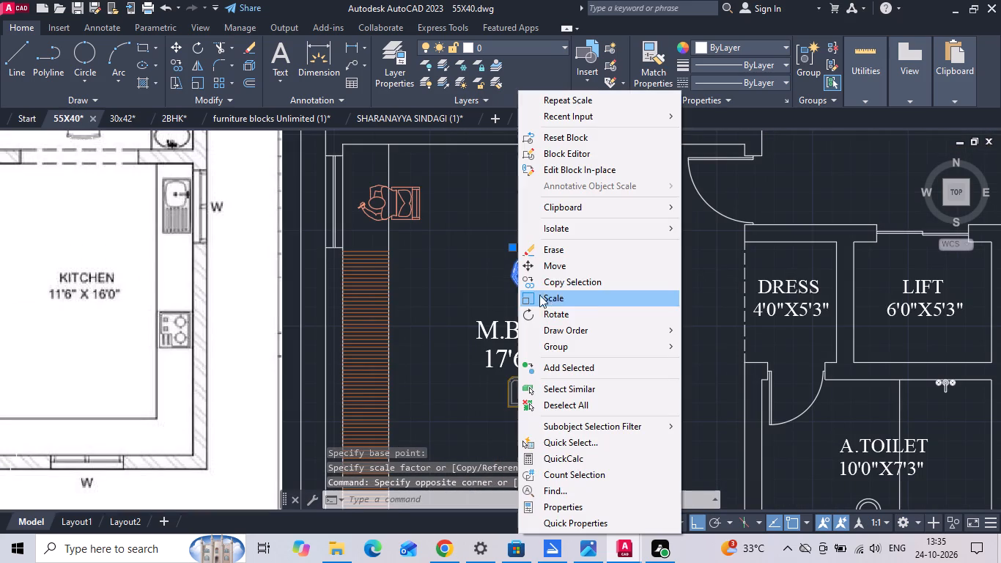
left_click(572, 268)
scroll(663, 302, "up", 1)
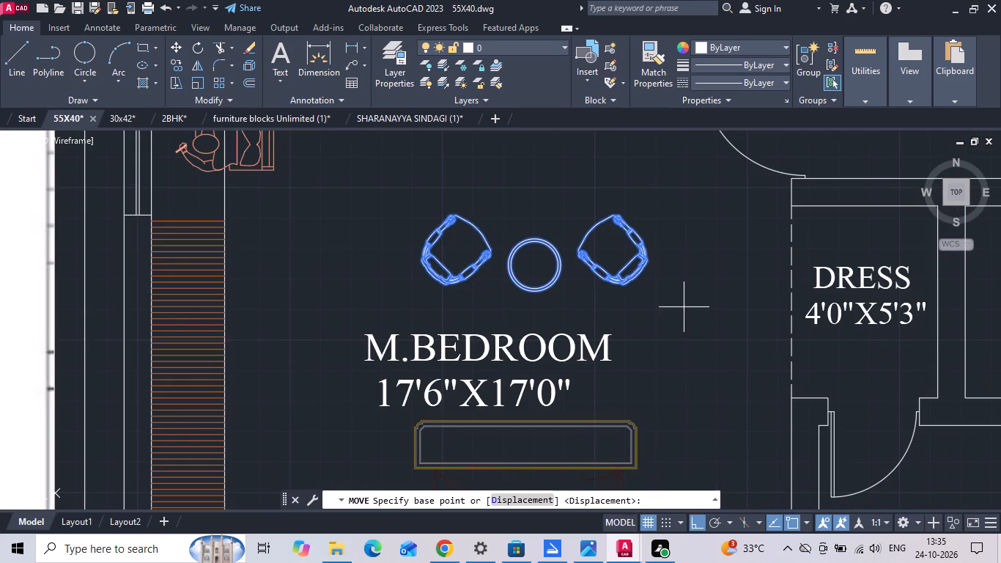
left_click(685, 307)
left_click(683, 306)
Move the M.BEDROOM label freely, with Ortho off, to centre it between the chair set and the bed's foot bench.
left_click(557, 356)
right_click(539, 343)
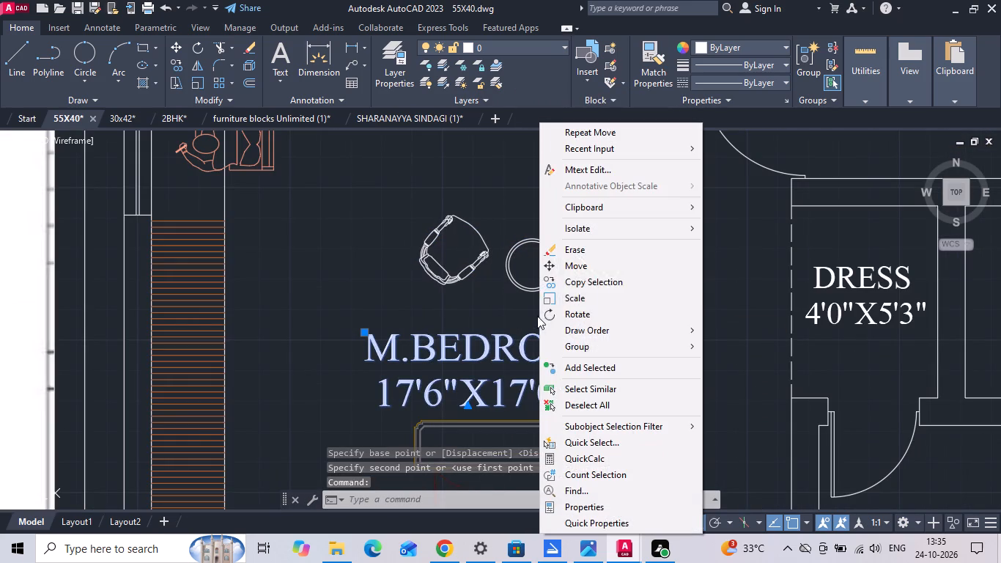
left_click(578, 271)
left_click_drag(491, 378, 503, 369)
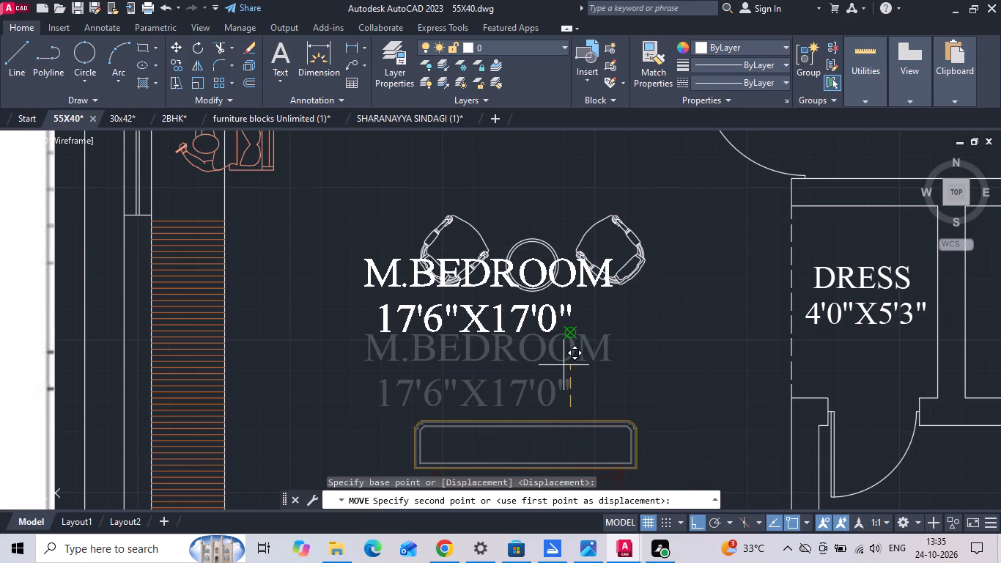
key("F8")
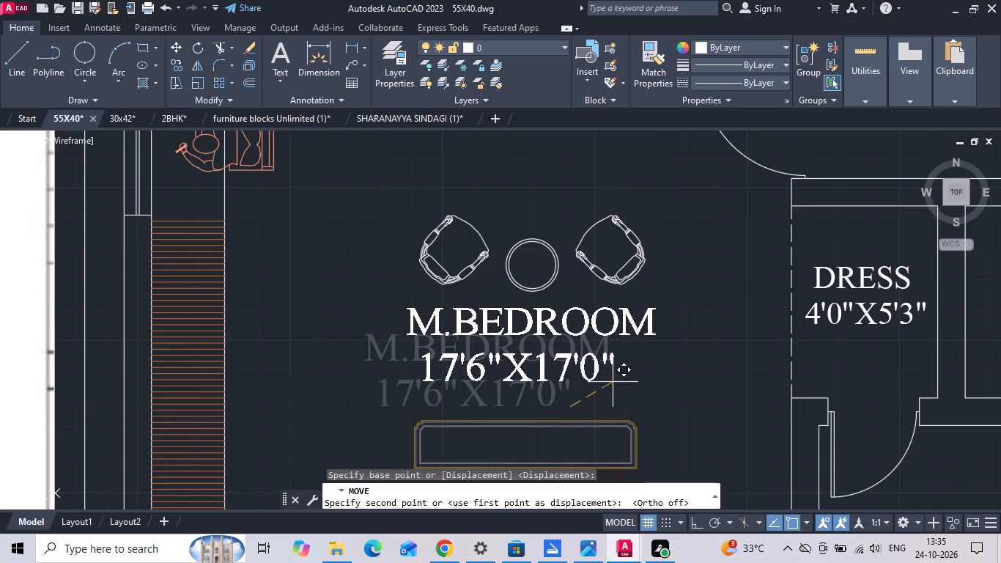
left_click(599, 383)
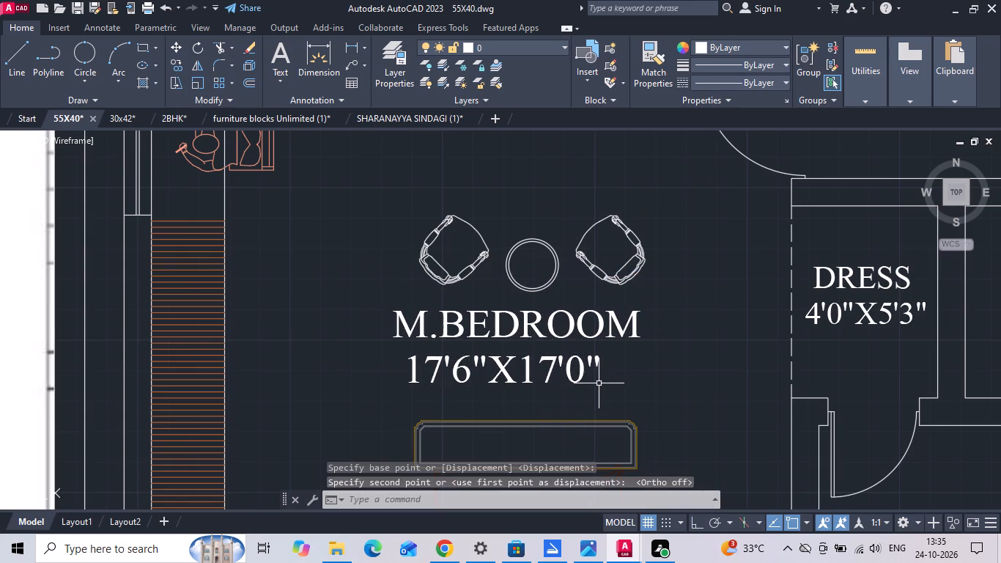
Save the 55X40 drawing.
key("ctrl+s")
key("ctrl+s")
key("ctrl+s")
key("ctrl+s")
Erase the leftover 7'-6" dimension and the green vertical dimension in SITOUT on the furnished plan.
scroll(499, 359, "down", 2)
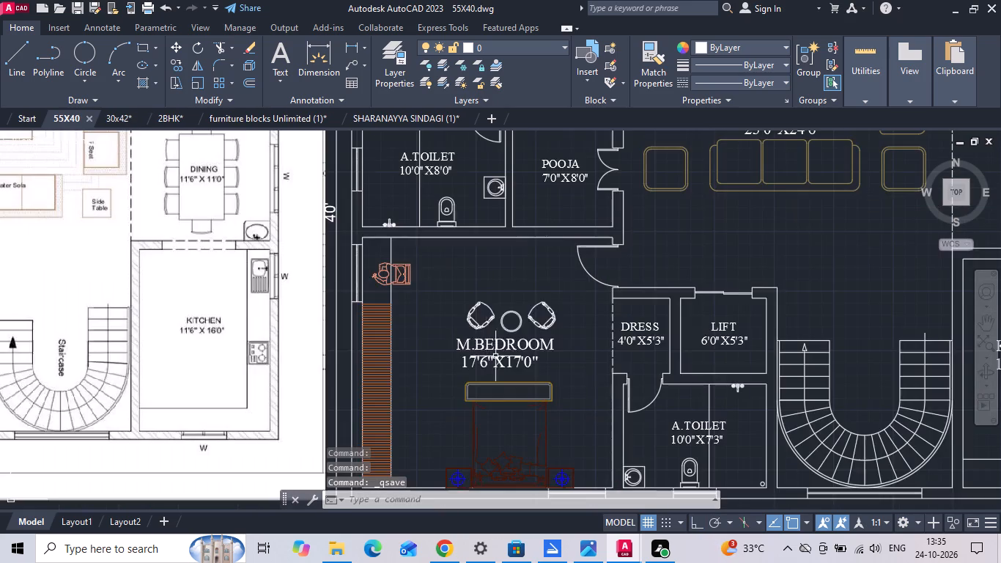
scroll(527, 282, "down", 2)
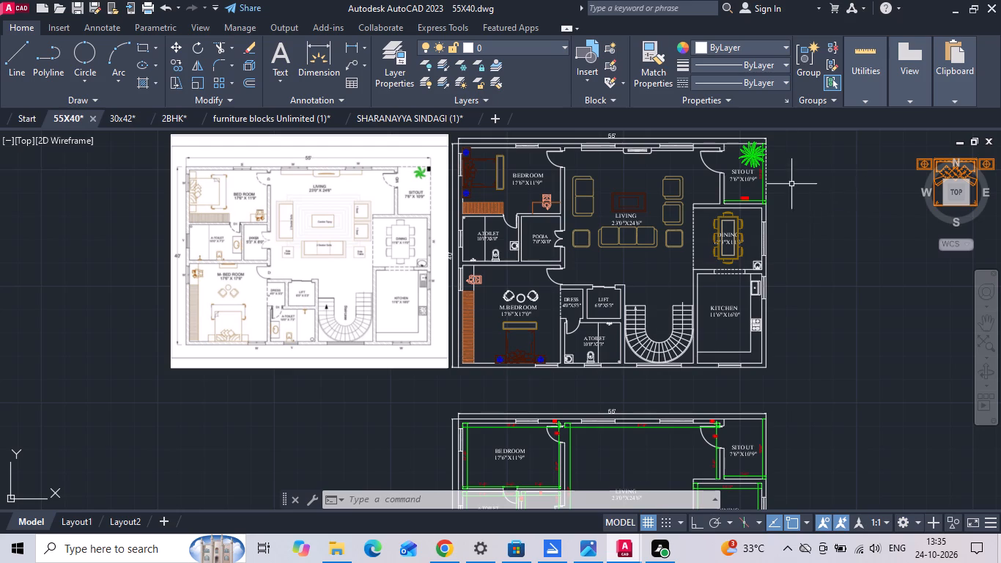
scroll(761, 190, "up", 4)
left_click(731, 221)
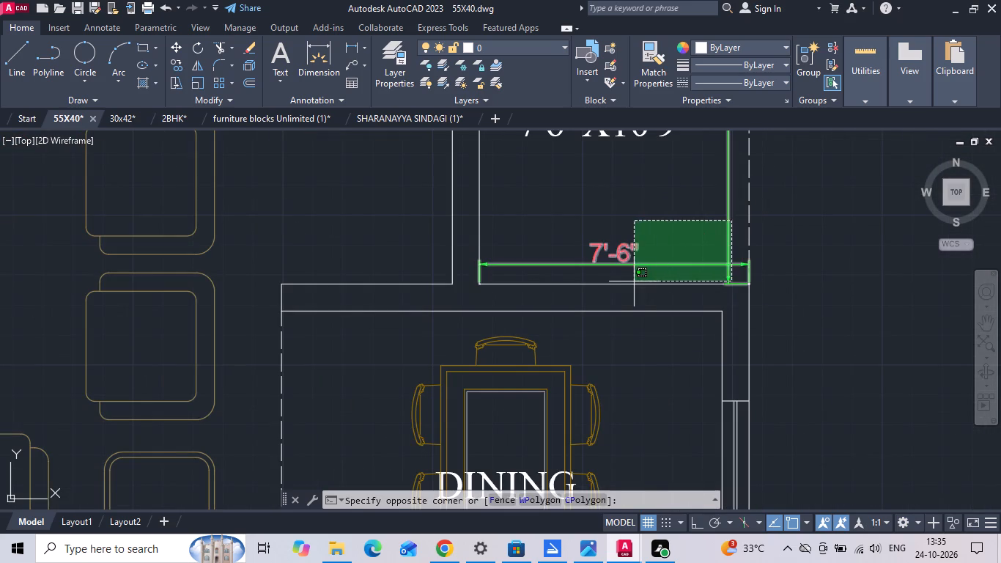
left_click(632, 281)
key("Delete")
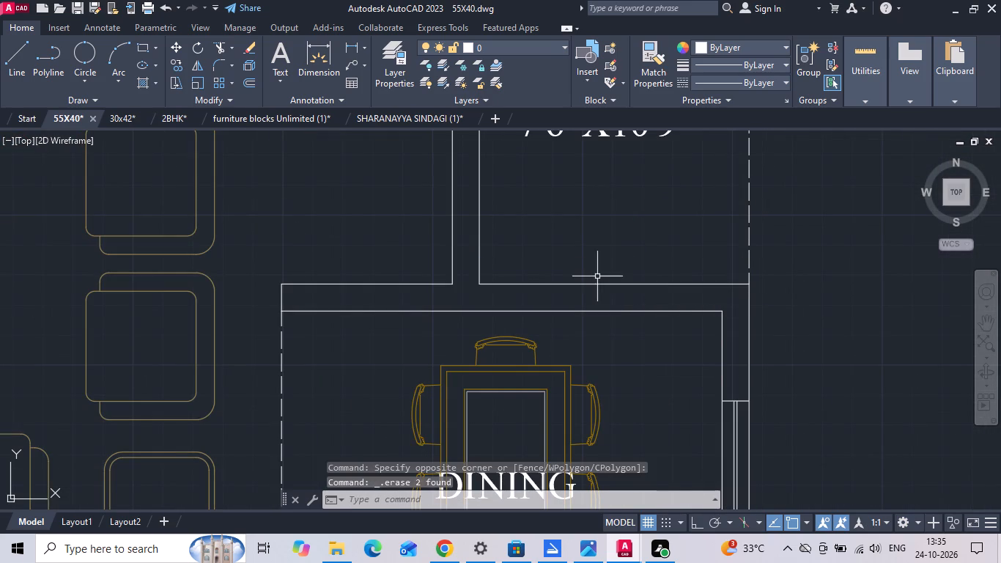
Erase the stray orange furniture block lying outside the furnished plan.
scroll(567, 262, "down", 5)
left_click(703, 238)
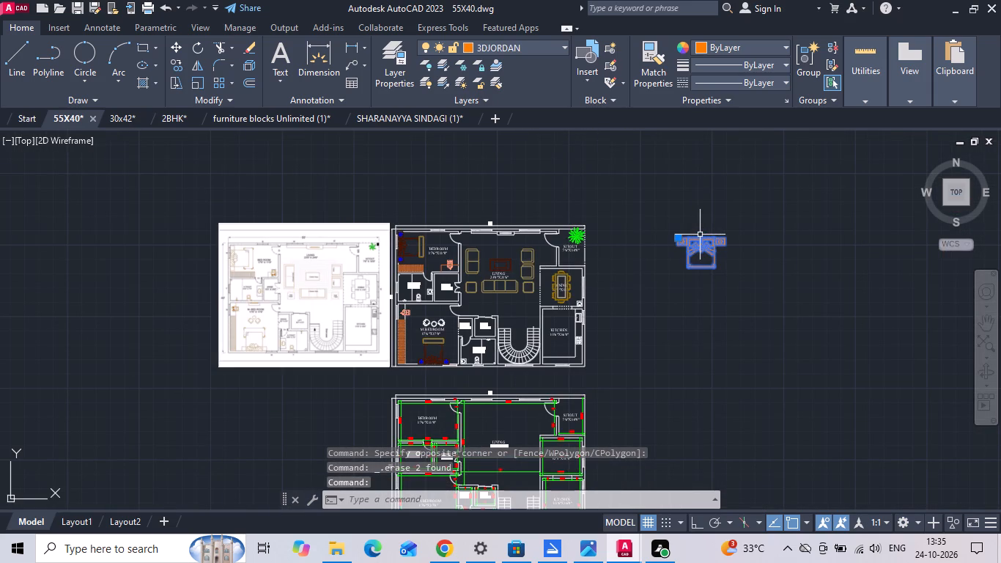
key("Delete")
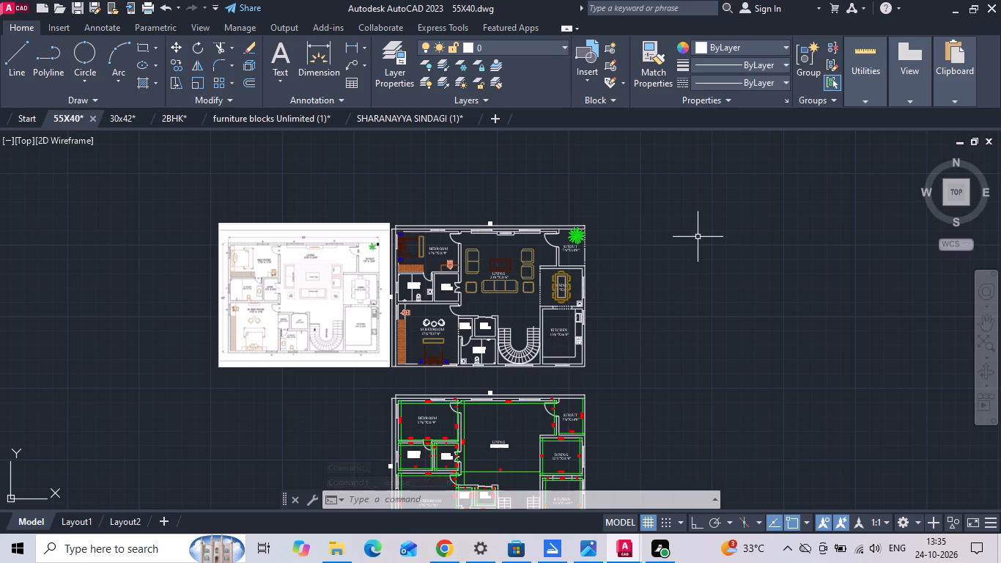
Save the cleaned-up 55X40 drawing.
key("ctrl+s")
key("ctrl+s")
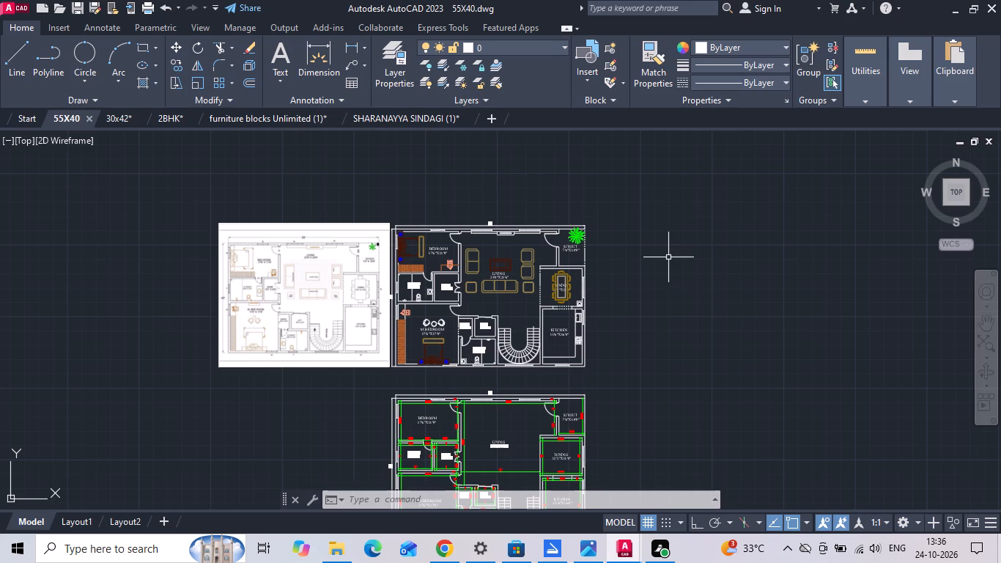
scroll(492, 291, "up", 3)
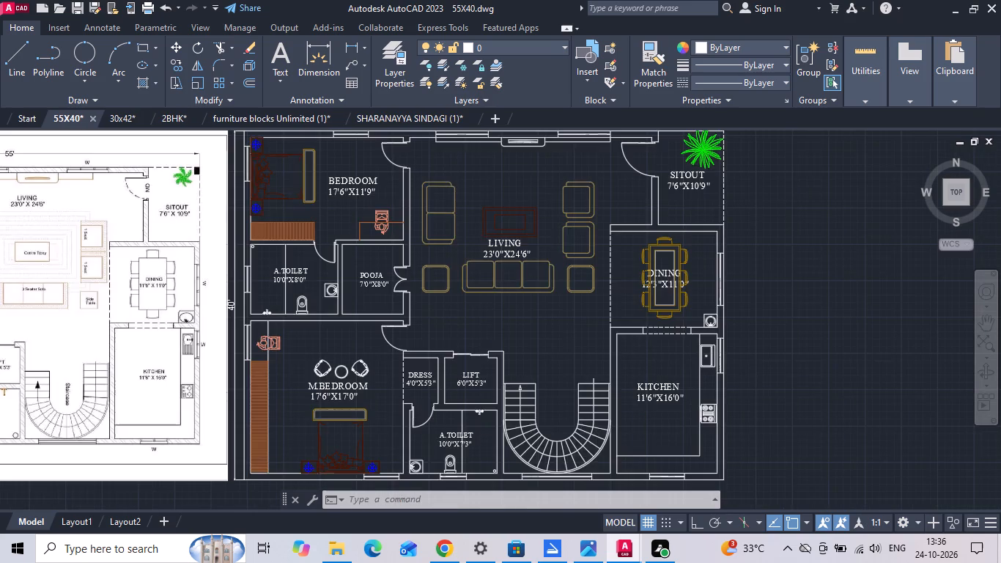
Move the whole LIVING room furniture set, including sofas, armchairs, side tables and centre table, straight down with ortho on.
middle_click_drag(491, 291, 486, 348)
left_click_drag(645, 166, 634, 186)
left_click(595, 347)
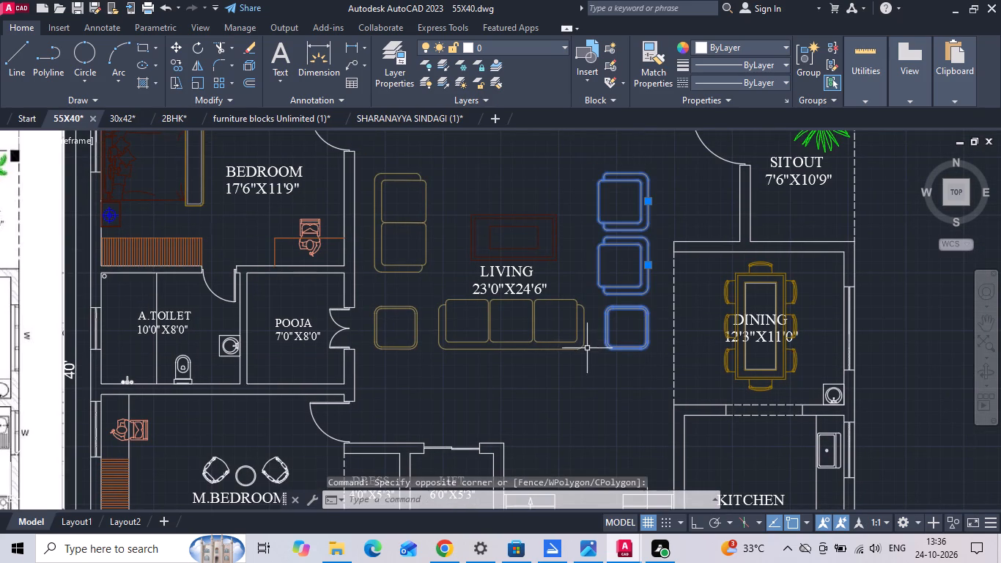
left_click_drag(544, 337, 522, 337)
left_click(375, 343)
left_click(391, 250)
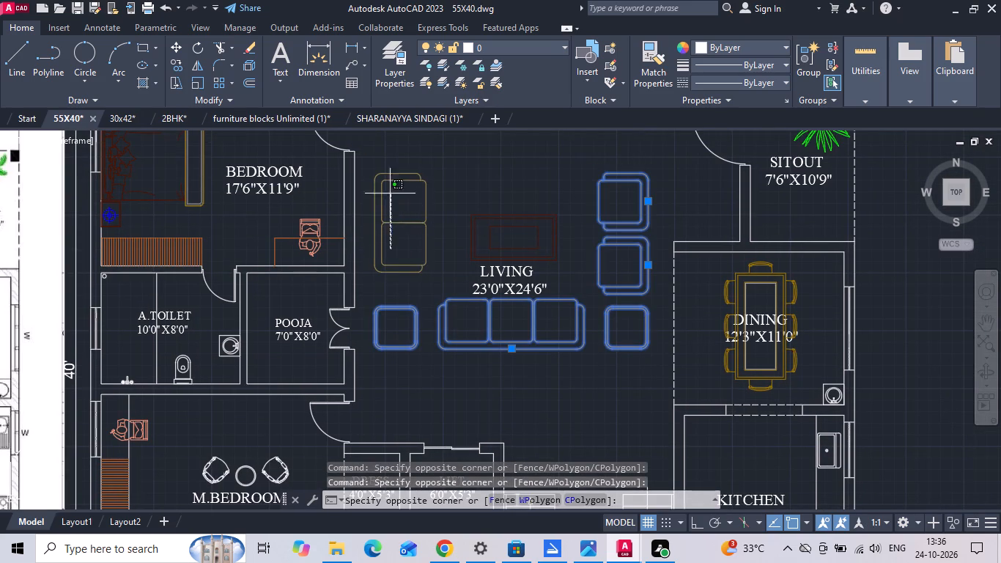
left_click(377, 172)
left_click_drag(566, 195, 538, 215)
left_click(492, 238)
right_click(494, 240)
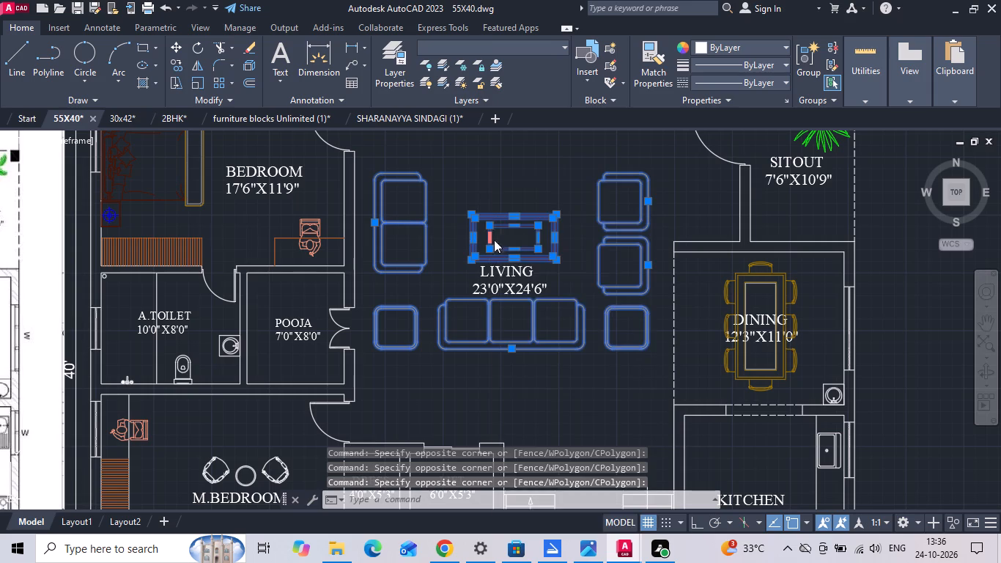
left_click(523, 293)
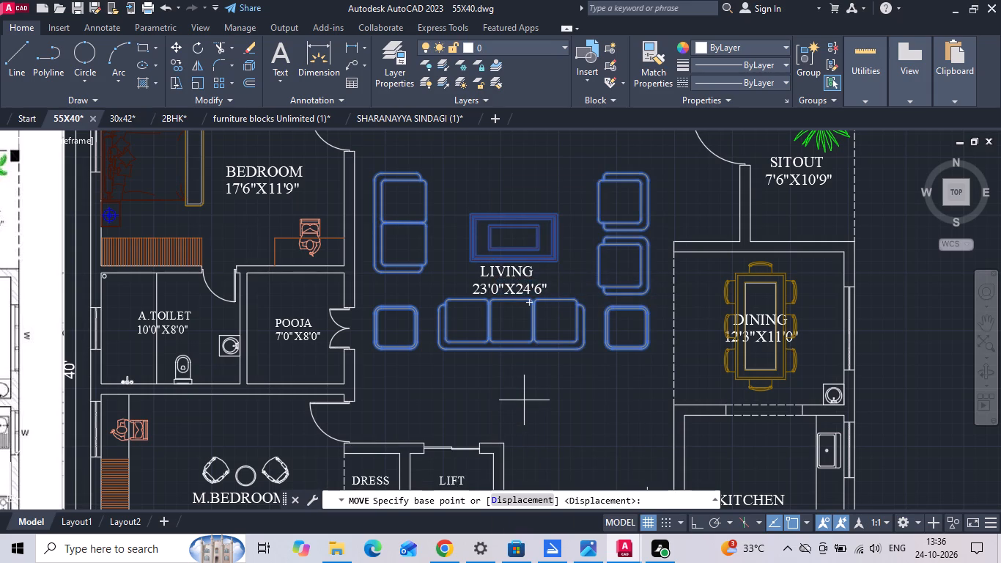
left_click(523, 393)
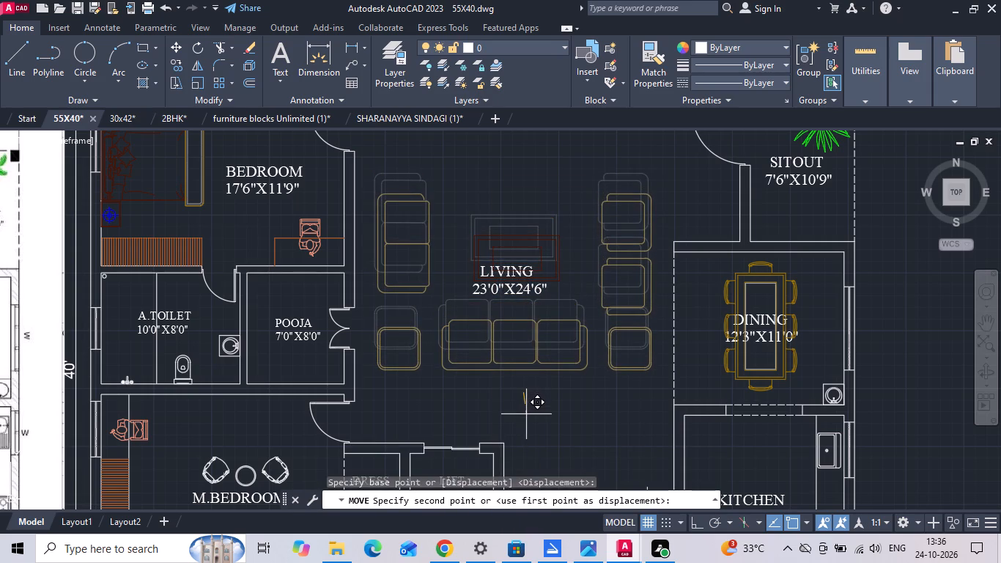
key("F8")
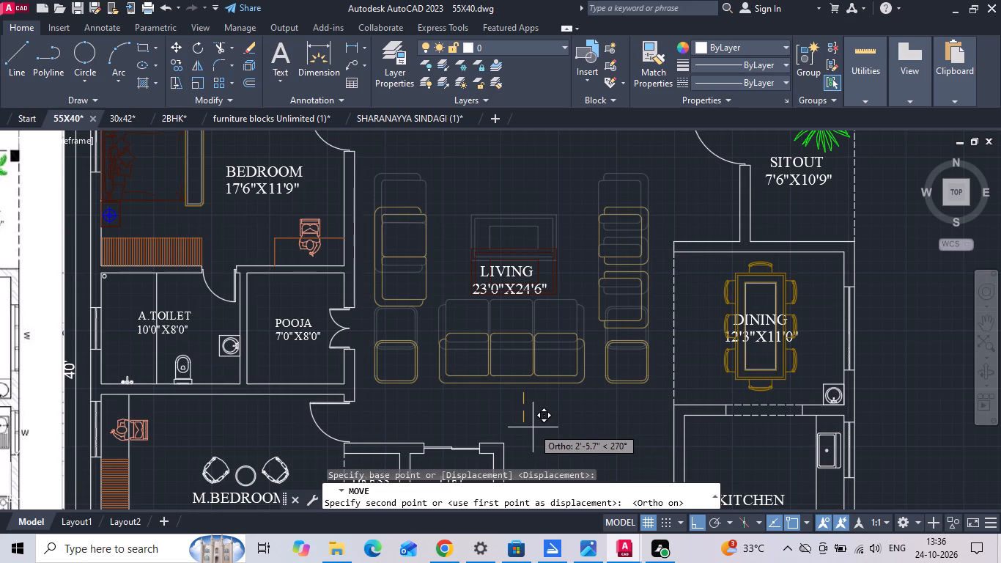
left_click(533, 422)
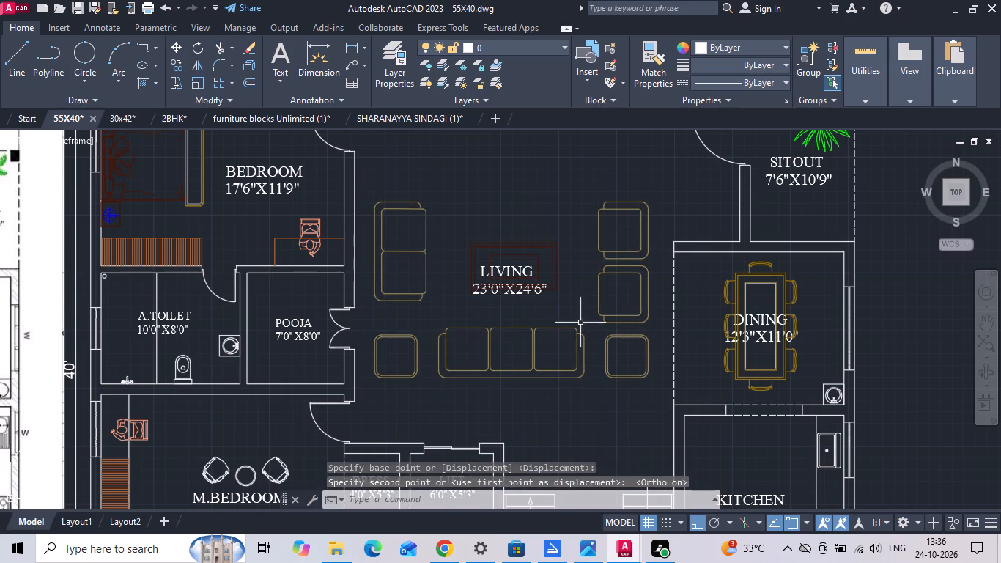
Move the LIVING room's three-seater sofa and its two side tables straight down by about 1 foot.
scroll(585, 313, "down", 1)
scroll(603, 252, "up", 1)
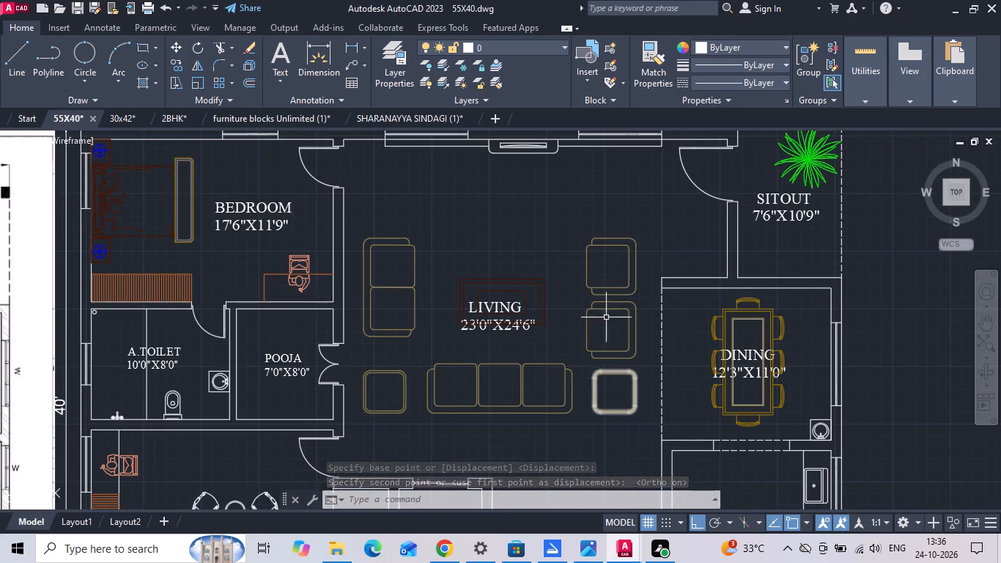
scroll(607, 312, "down", 1)
scroll(610, 367, "up", 2)
left_click(607, 361)
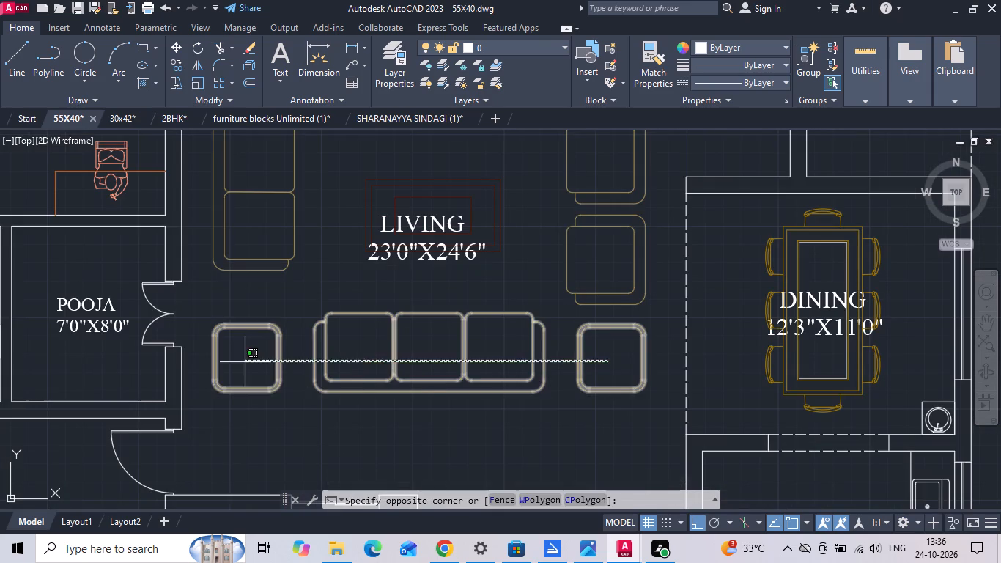
left_click(245, 362)
right_click(245, 362)
left_click(327, 125)
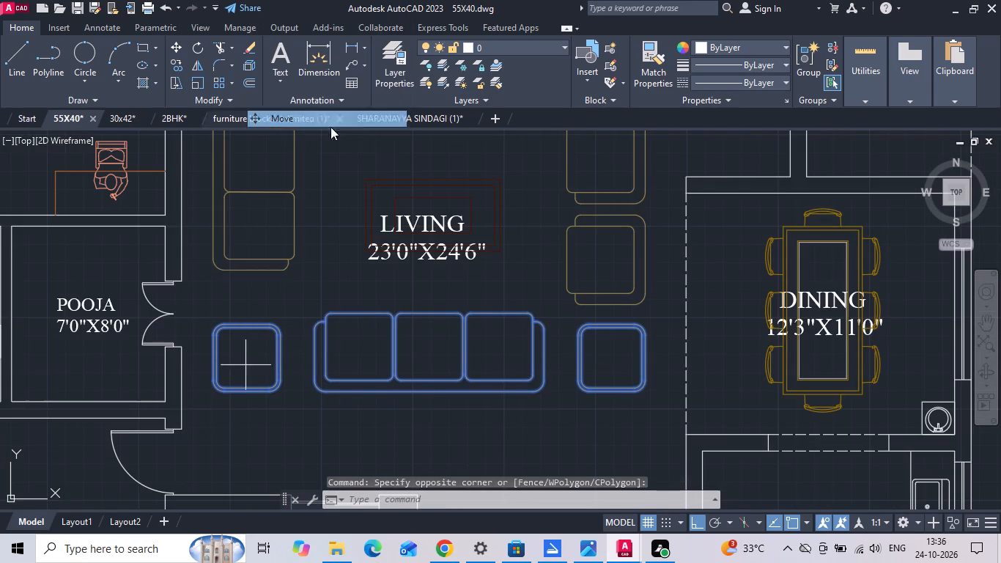
left_click(537, 180)
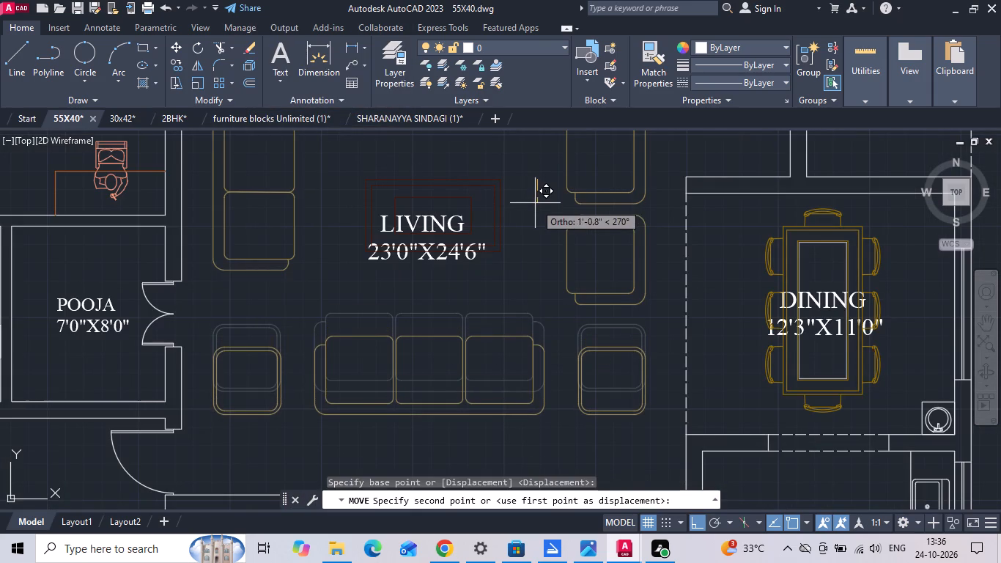
left_click(535, 203)
Move the LIVING room's two-seater sofa and the two single armchairs slightly straight up.
scroll(548, 260, "down", 1)
left_click(580, 257)
left_click(572, 196)
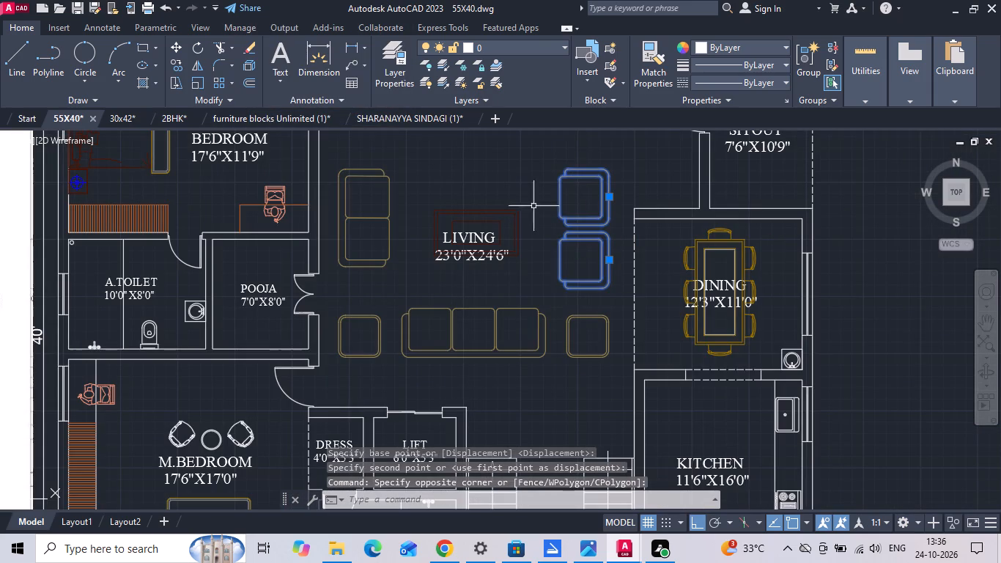
left_click_drag(407, 166, 403, 184)
left_click(385, 239)
right_click(385, 239)
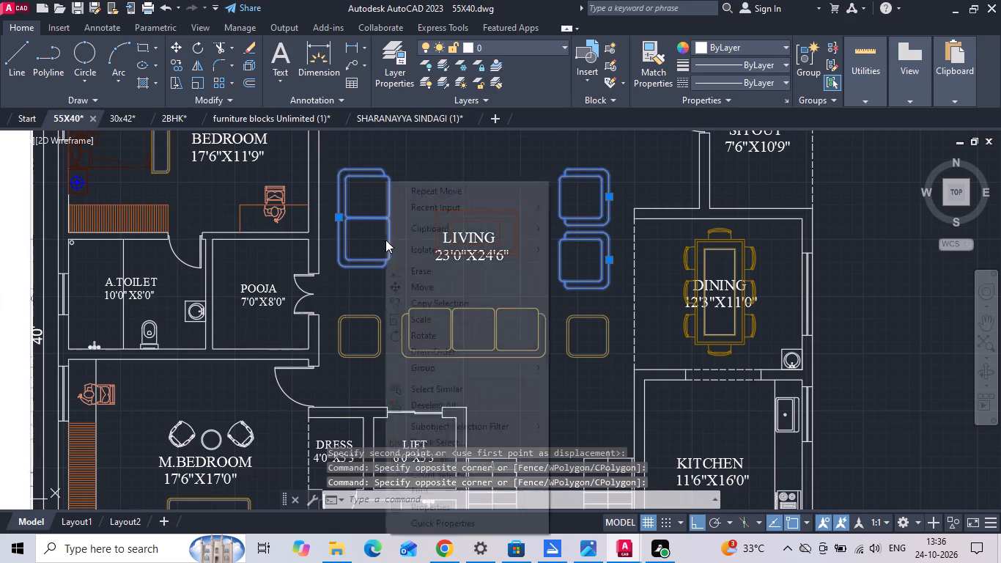
left_click(410, 285)
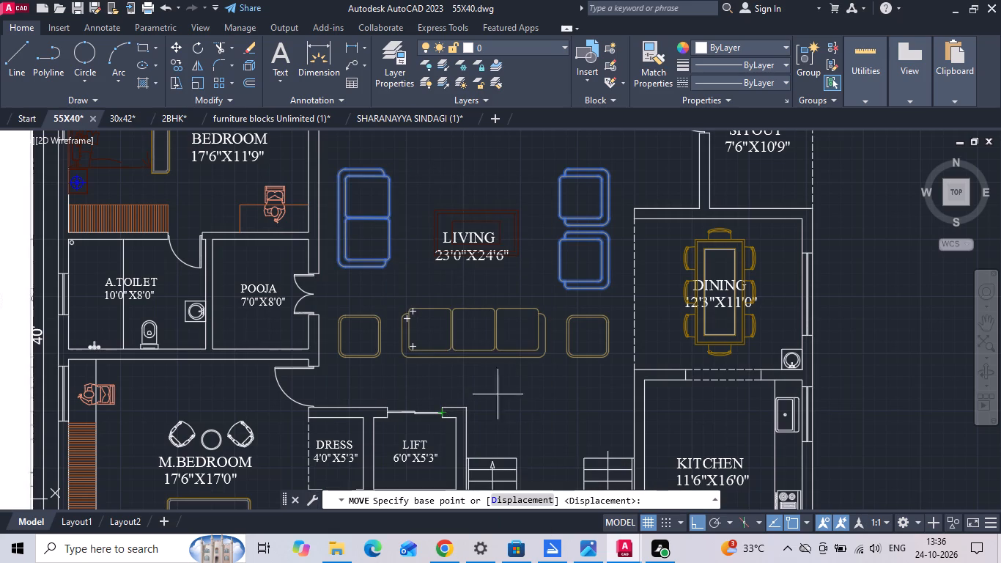
left_click(533, 407)
left_click(535, 402)
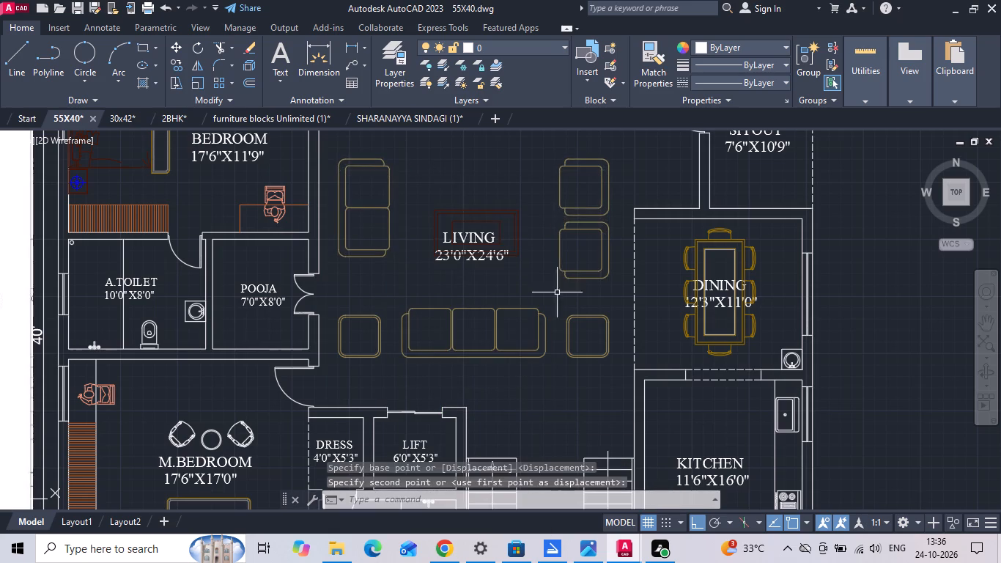
Move the lower single armchair in LIVING up until its upper edge meets the armchair above.
scroll(583, 201, "up", 2)
left_click_drag(592, 242, 586, 253)
left_click(544, 287)
right_click(541, 287)
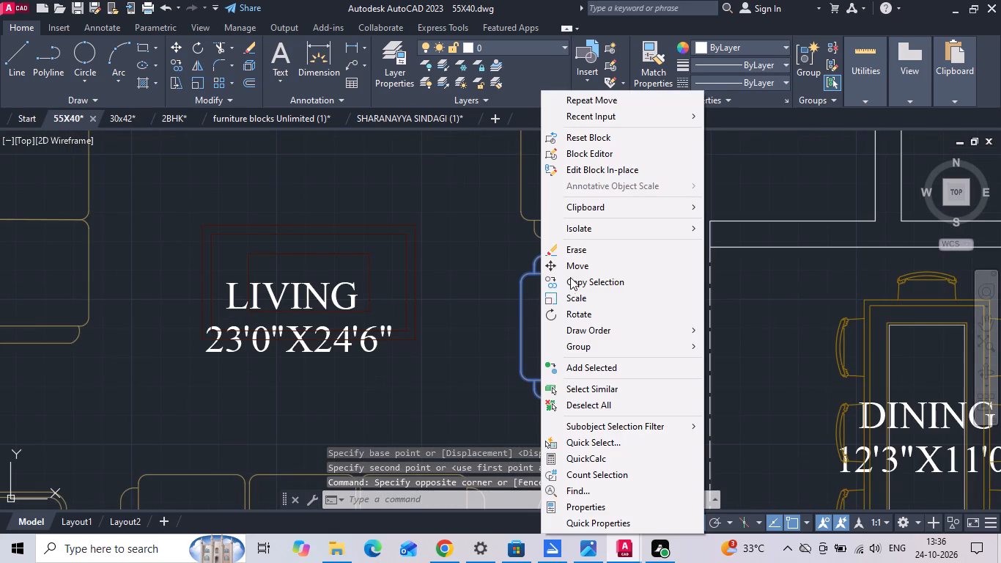
left_click(572, 268)
left_click(586, 259)
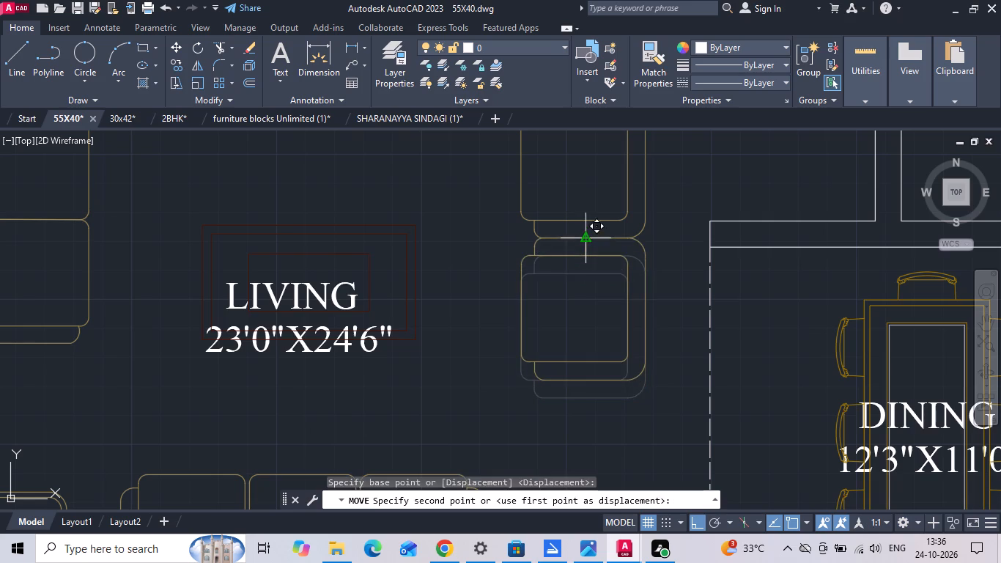
left_click(586, 242)
Move the LIVING 23'0"X24'6" room label straight up, clear of the centre table.
scroll(565, 271, "down", 2)
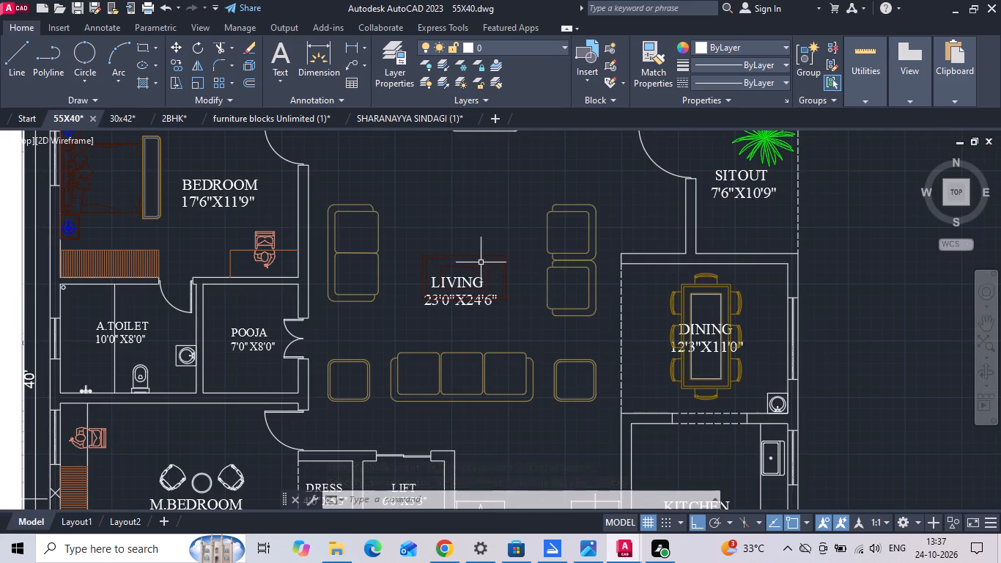
left_click(460, 303)
right_click(460, 303)
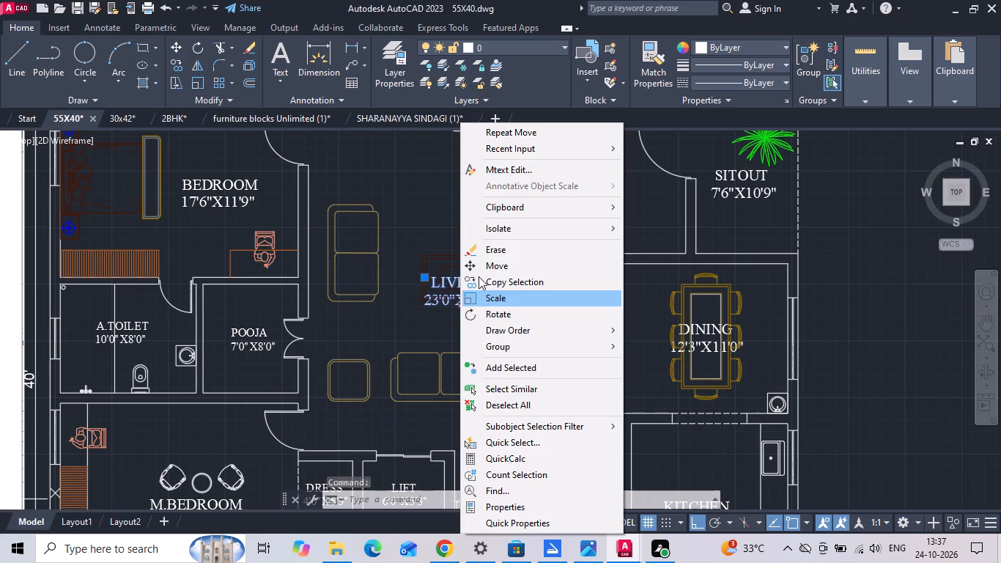
left_click(485, 265)
left_click(479, 276)
left_click(493, 203)
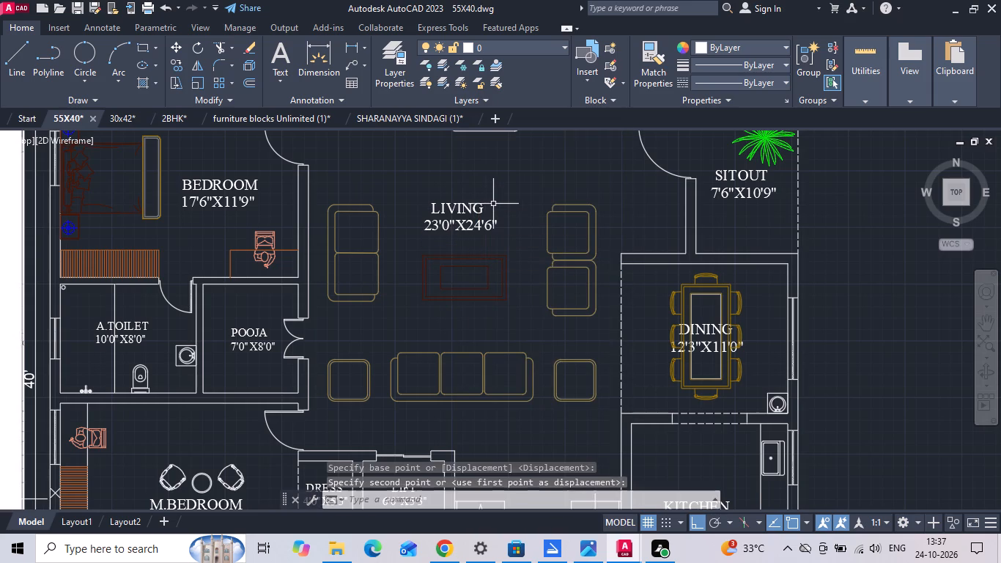
Save the 55X40 drawing.
key("ctrl+s")
key("ctrl+s")
Hatch the outer wall at the BEDROOM's upper-left corner with the ANSI32 pattern, colour 99,100,102 and scale 0.5.
scroll(473, 230, "down", 1)
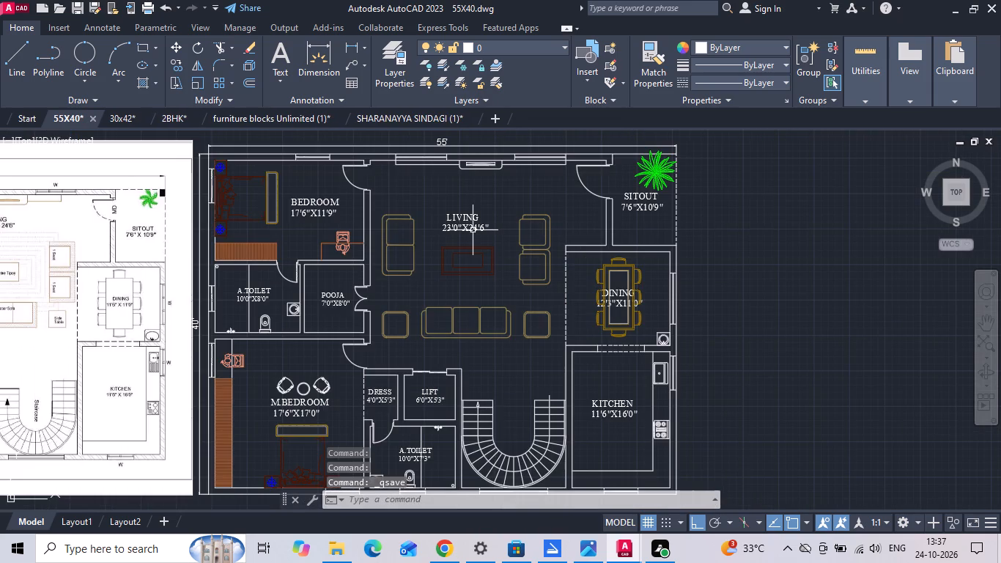
scroll(473, 230, "down", 1)
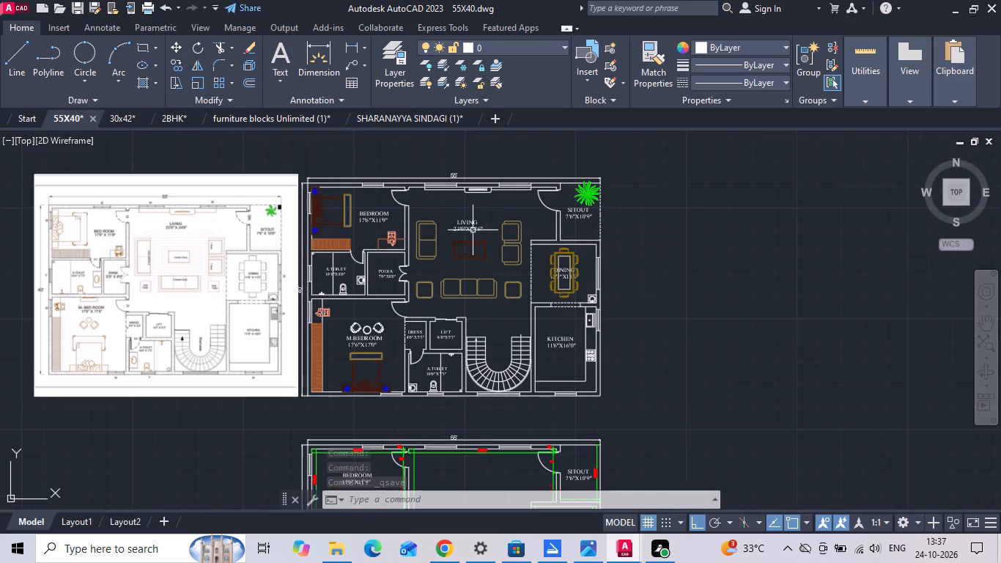
middle_click_drag(399, 218, 514, 221)
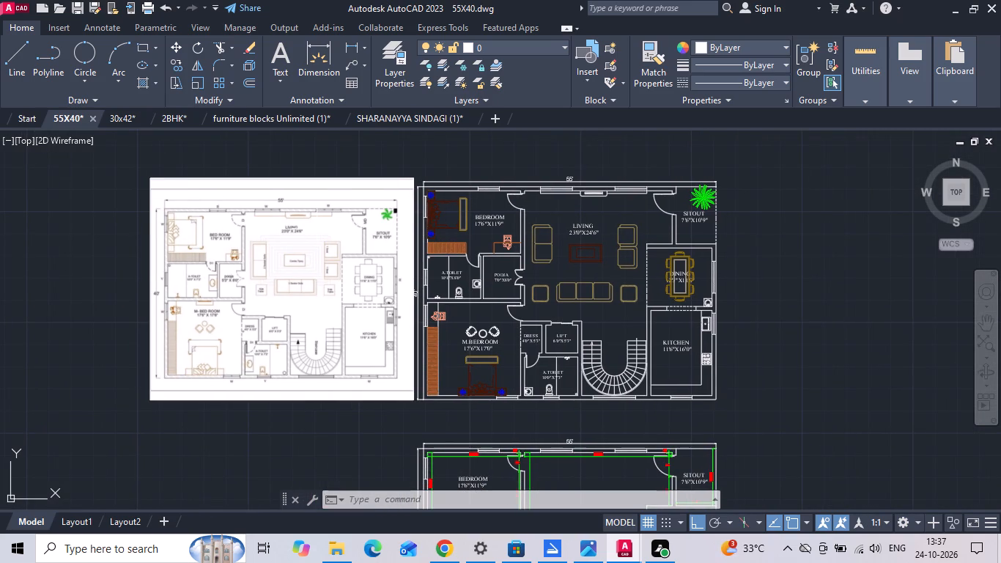
type("H")
key("space")
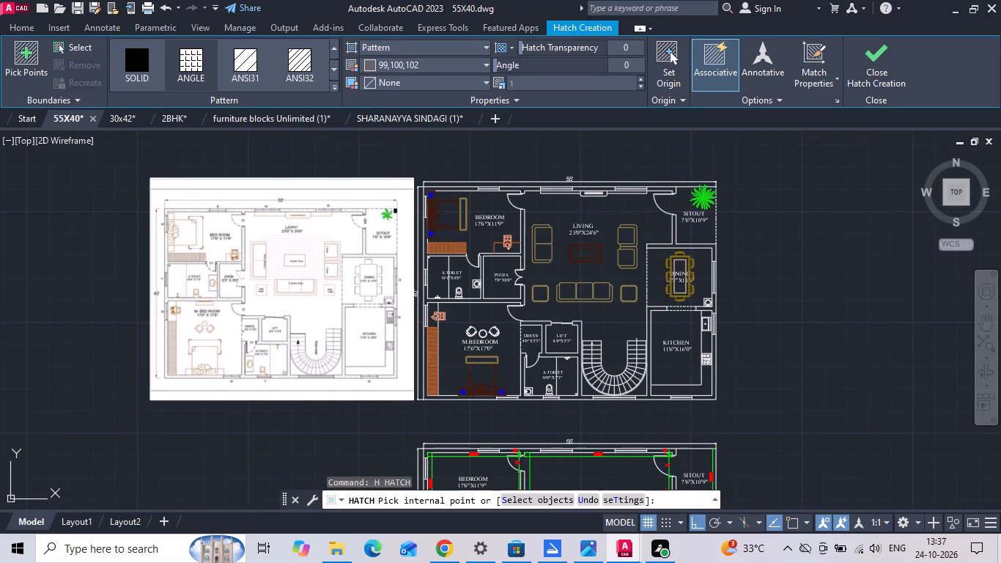
left_click(289, 67)
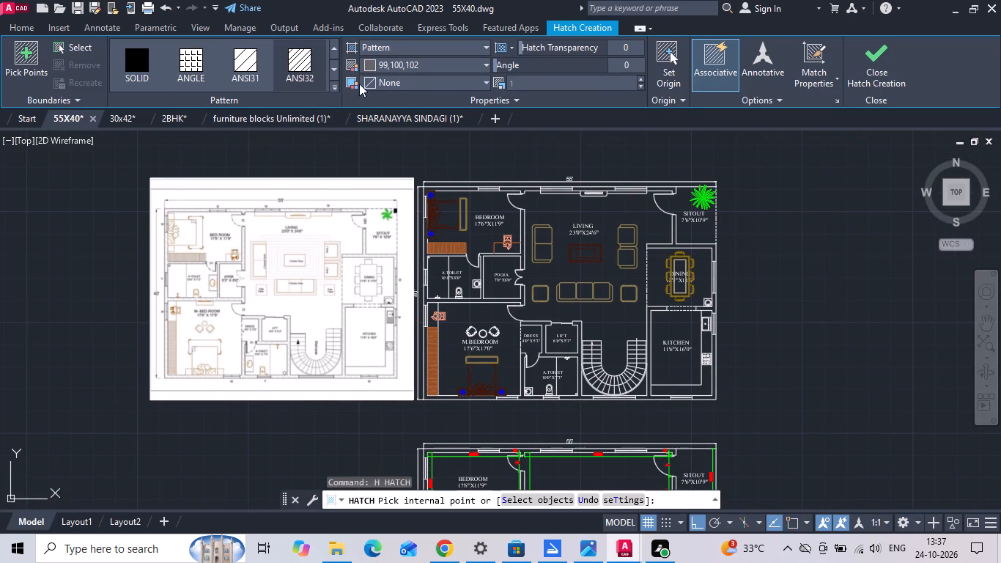
left_click(367, 65)
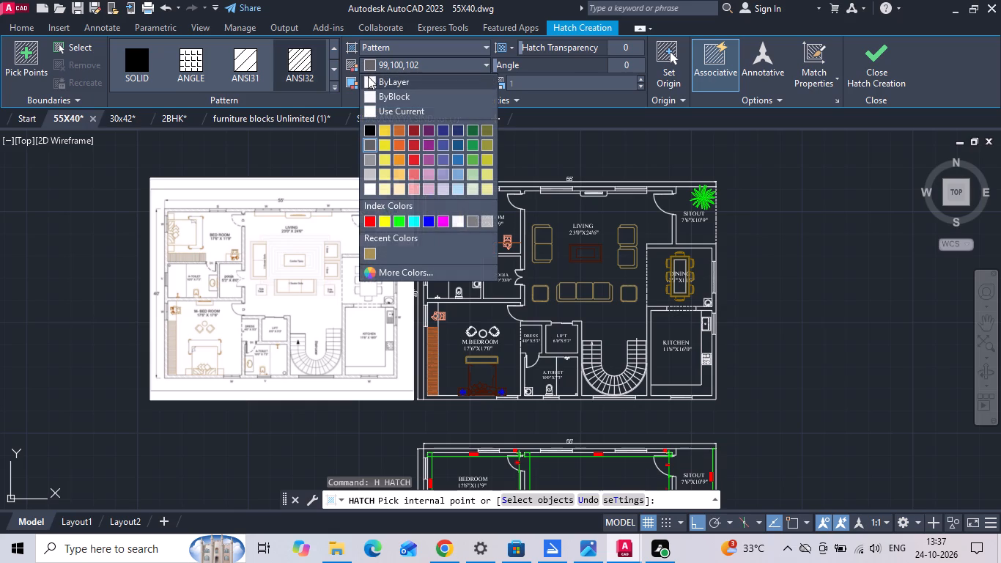
left_click(369, 147)
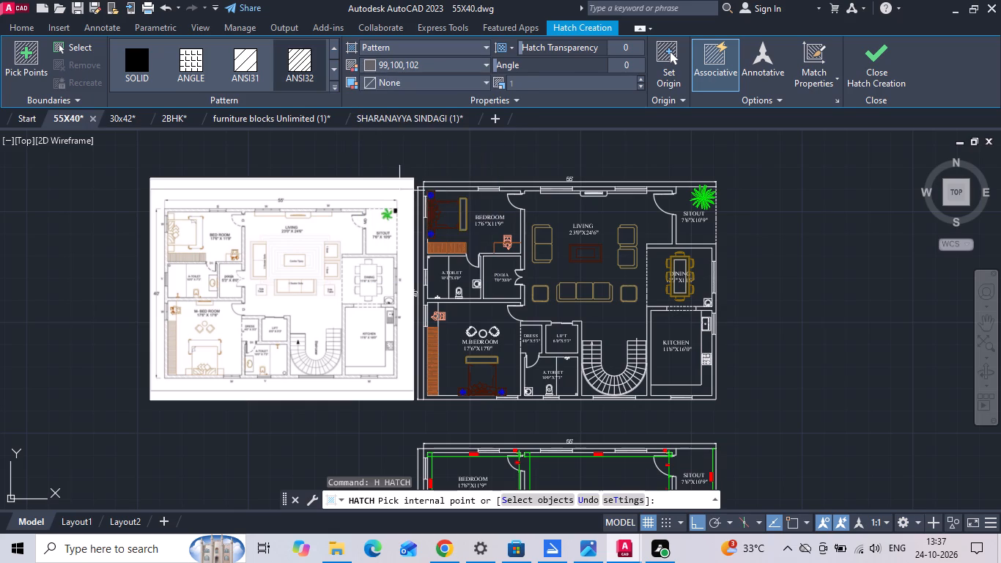
scroll(475, 196, "up", 2)
left_click(426, 175)
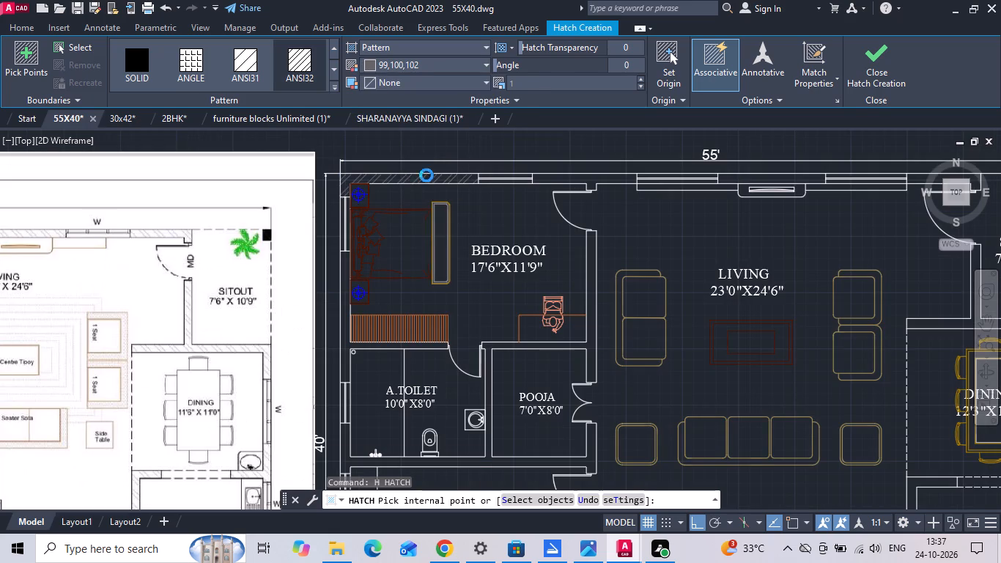
left_click(512, 83)
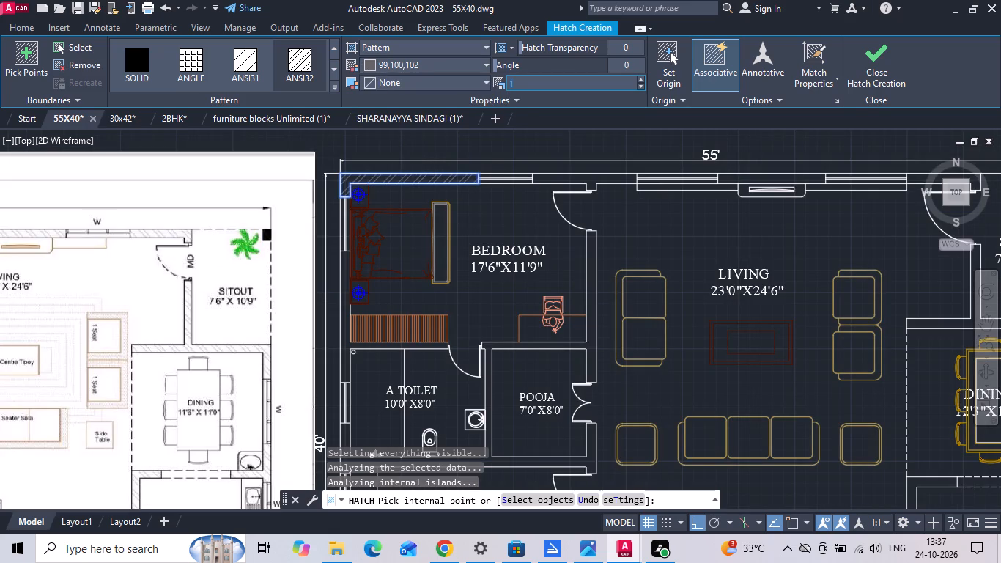
type(".5")
key("Return")
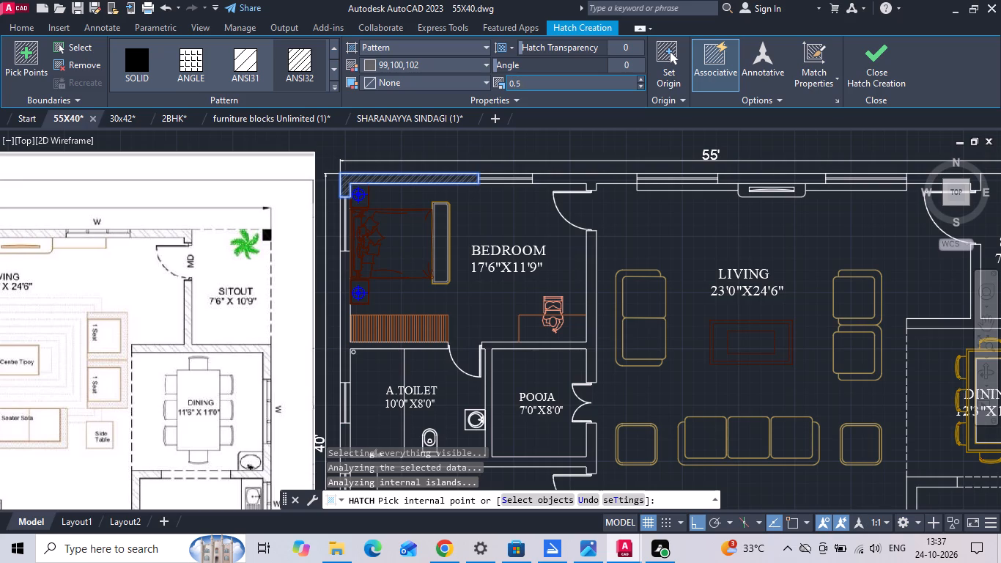
Add the walls around BEDROOM, A.TOILET and POOJA, the LIVING upper wall and the SITOUT walls to the ANSI32 hatch.
left_click(343, 357)
left_click(599, 177)
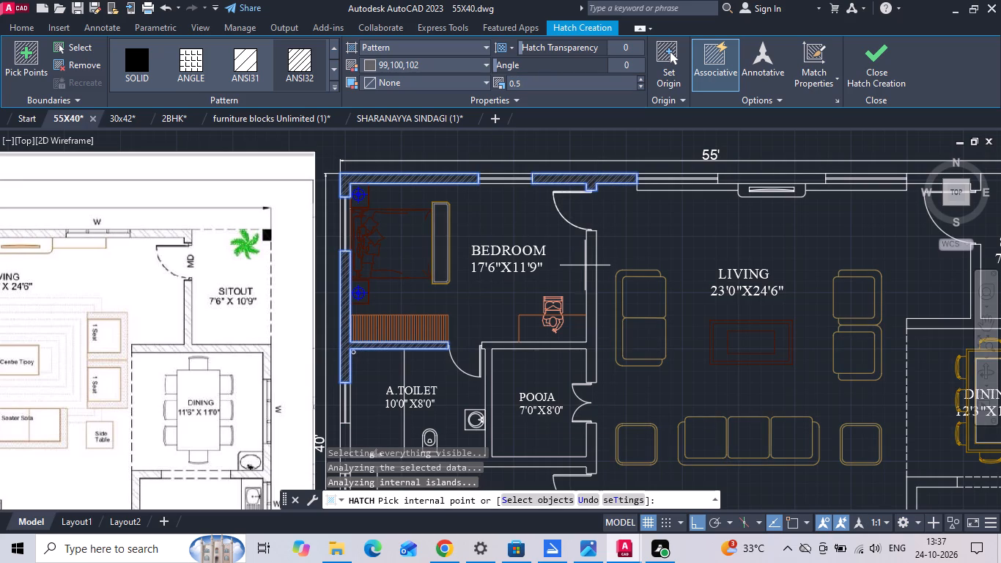
left_click(591, 280)
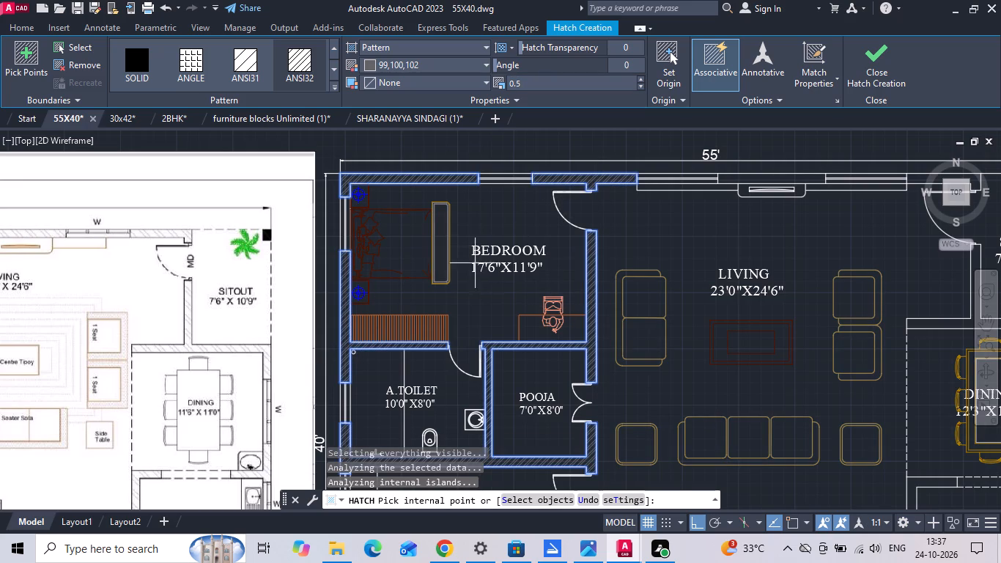
middle_click_drag(742, 213, 459, 227)
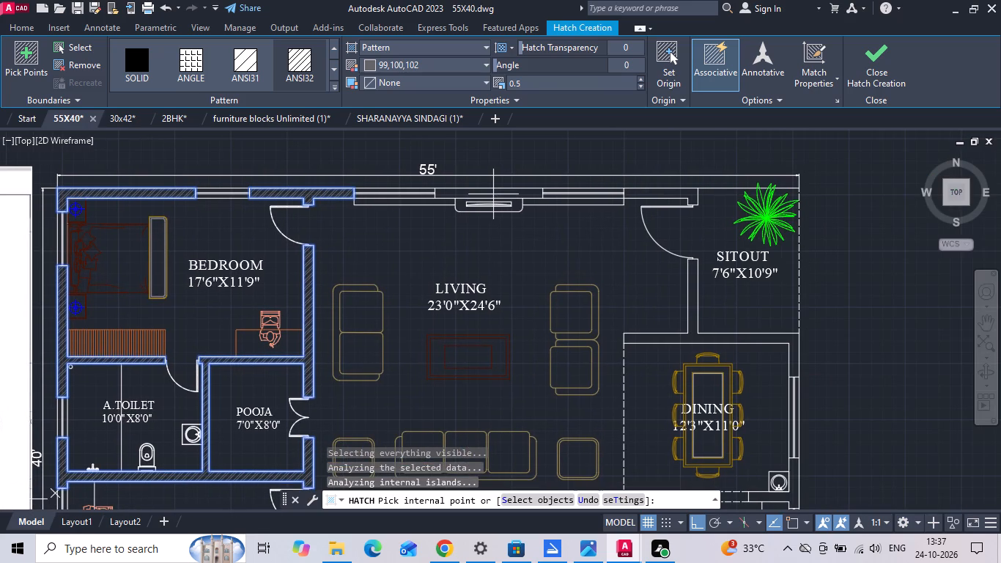
left_click(493, 194)
left_click(652, 194)
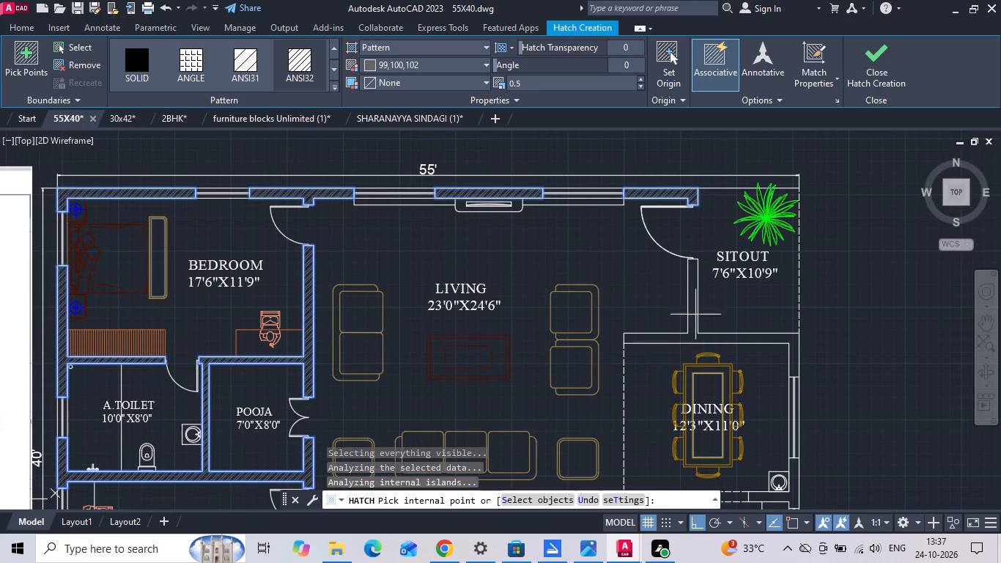
left_click(688, 336)
Add the KITCHEN walls, including the wall shared with DINING and the right outer wall, to the hatch.
scroll(545, 205, "down", 2)
scroll(668, 346, "up", 2)
middle_click_drag(459, 284, 490, 218)
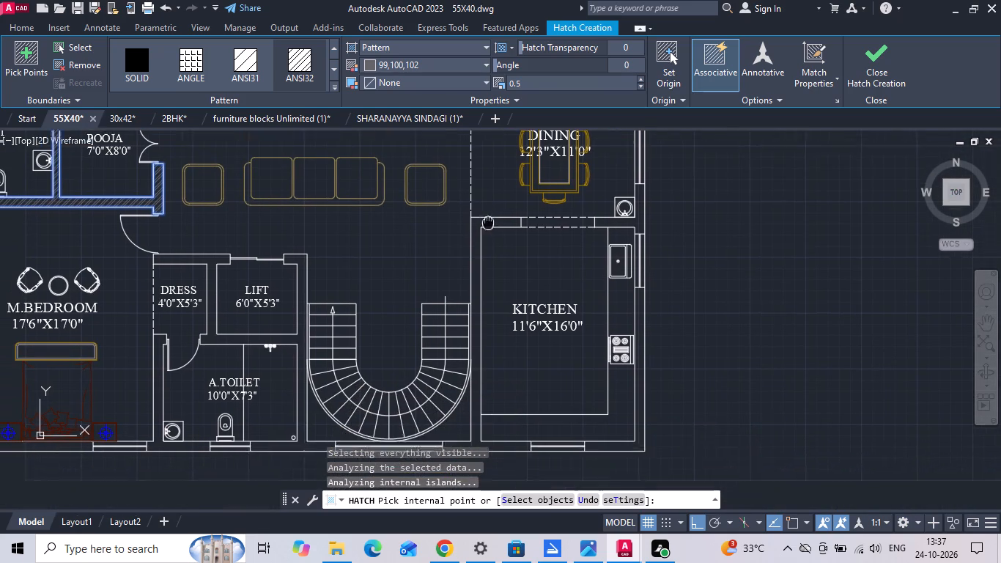
middle_click_drag(490, 218, 494, 213)
left_click(487, 216)
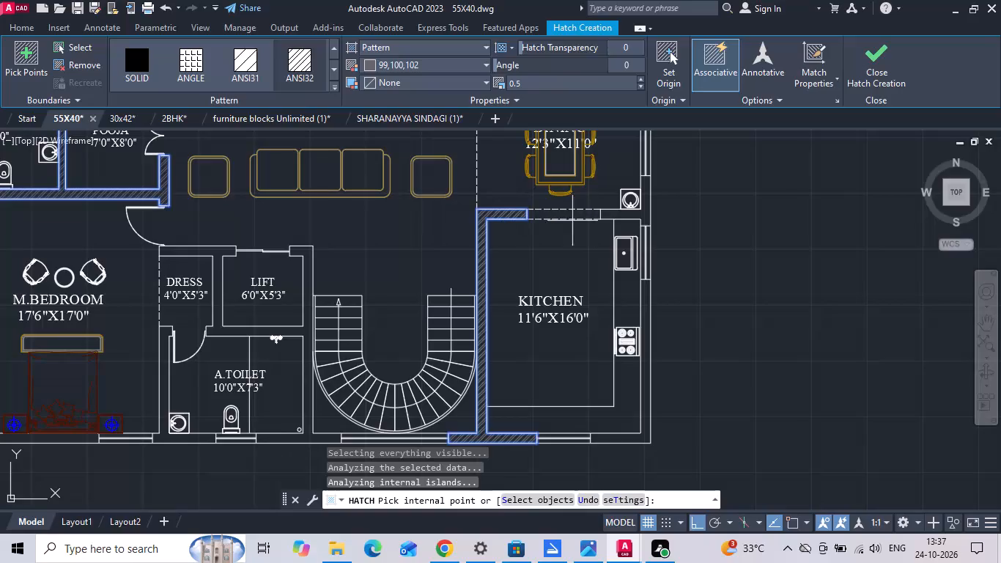
left_click(629, 215)
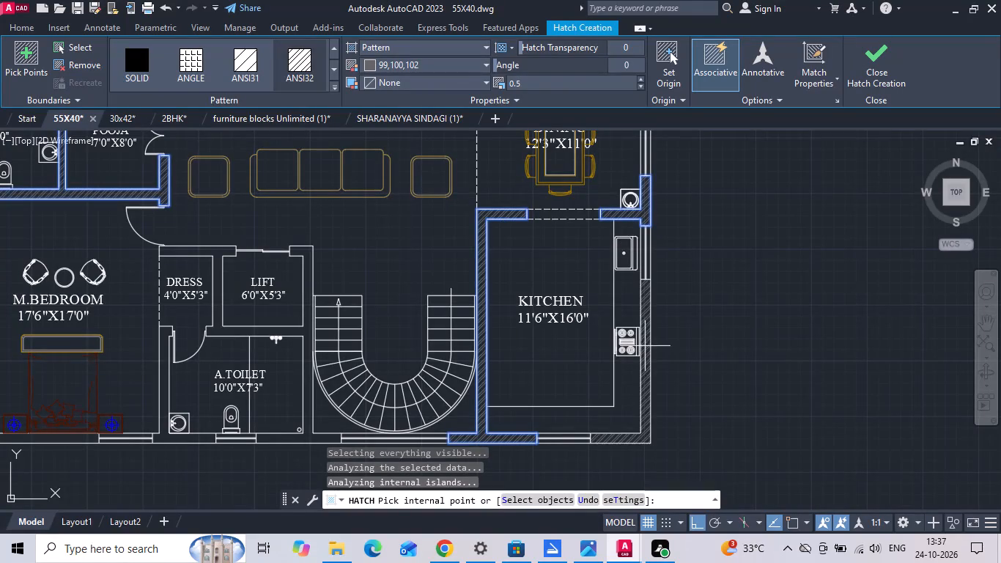
left_click(645, 346)
Add the walls around LIFT, DRESS, the lower A.TOILET and M.BEDROOM to the hatch, and finish it.
middle_click_drag(545, 317, 738, 270)
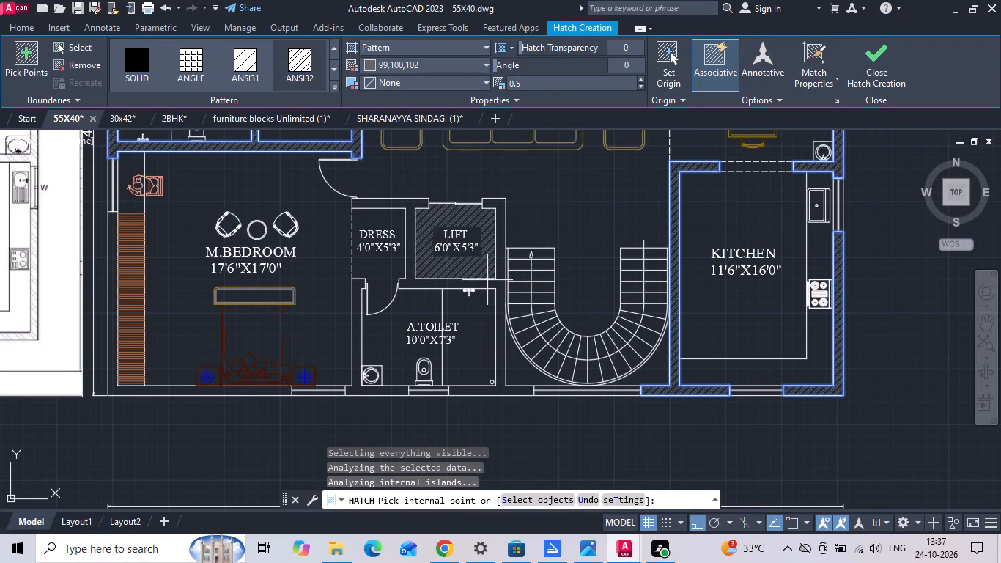
left_click(498, 290)
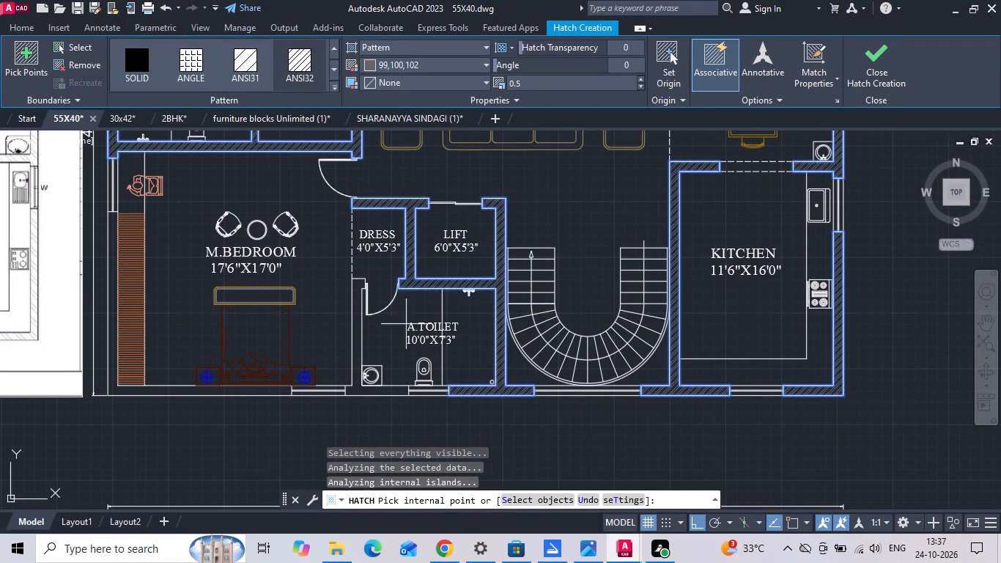
left_click(353, 369)
middle_click_drag(353, 369, 501, 377)
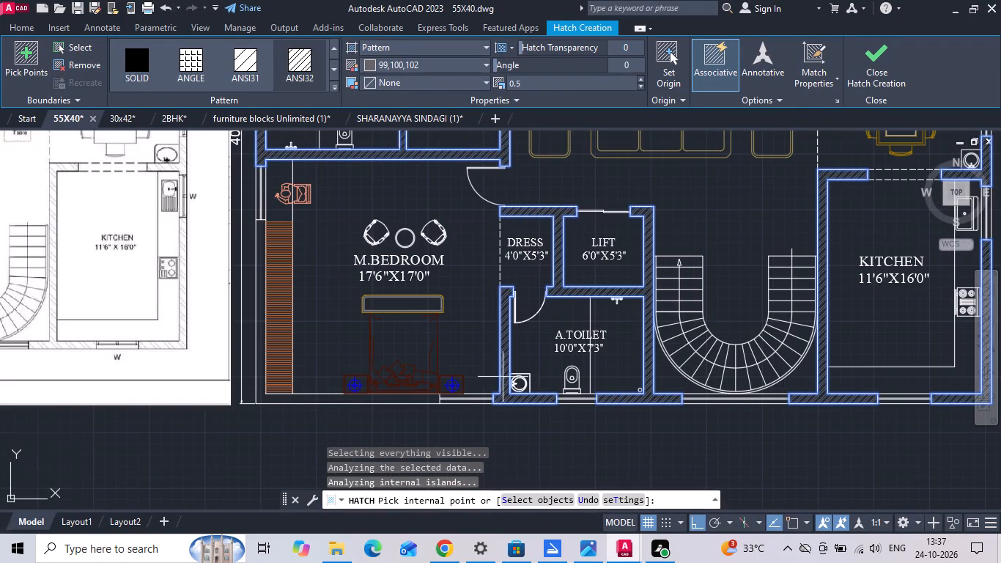
left_click(352, 397)
scroll(344, 397, "down", 2)
middle_click_drag(355, 372, 396, 281)
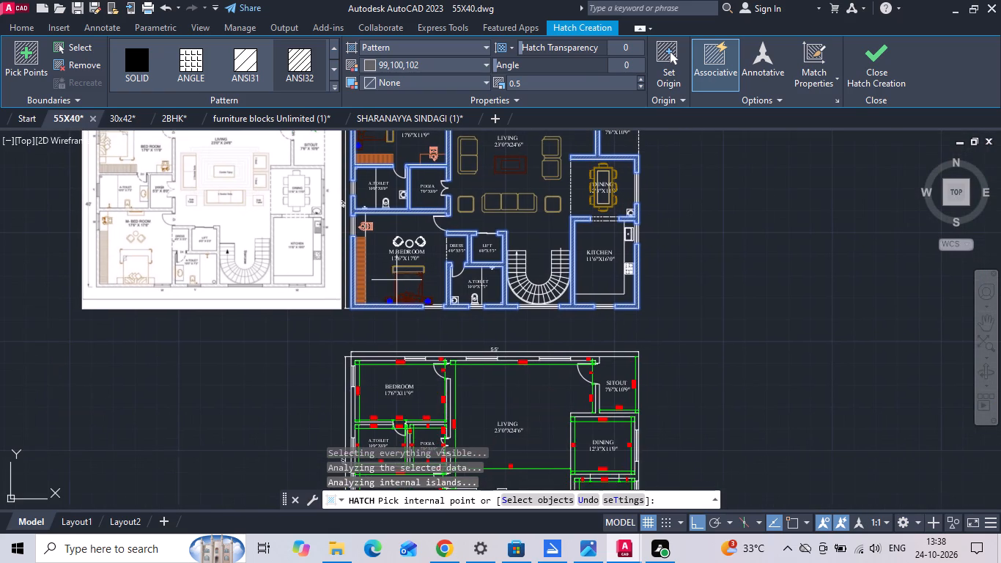
key("space")
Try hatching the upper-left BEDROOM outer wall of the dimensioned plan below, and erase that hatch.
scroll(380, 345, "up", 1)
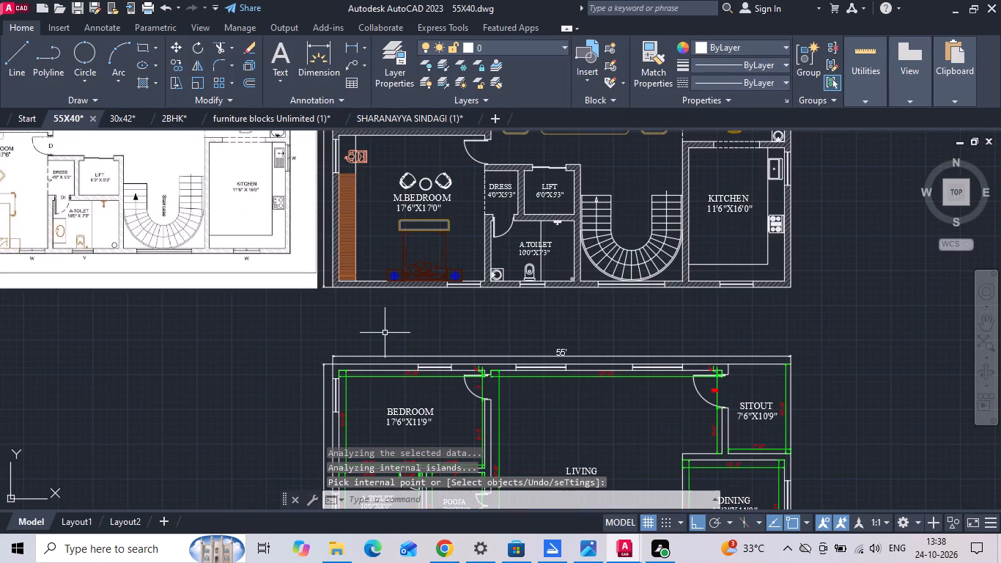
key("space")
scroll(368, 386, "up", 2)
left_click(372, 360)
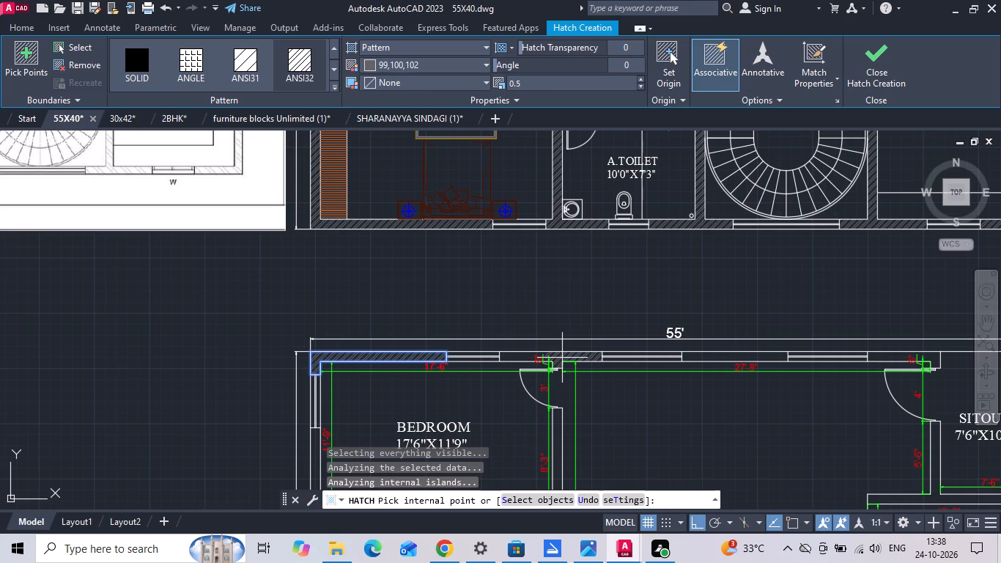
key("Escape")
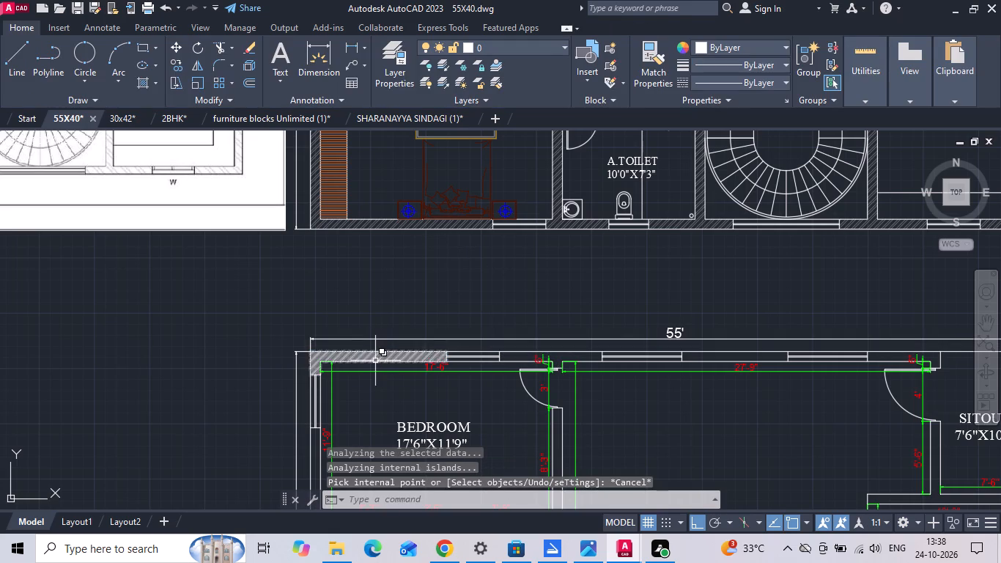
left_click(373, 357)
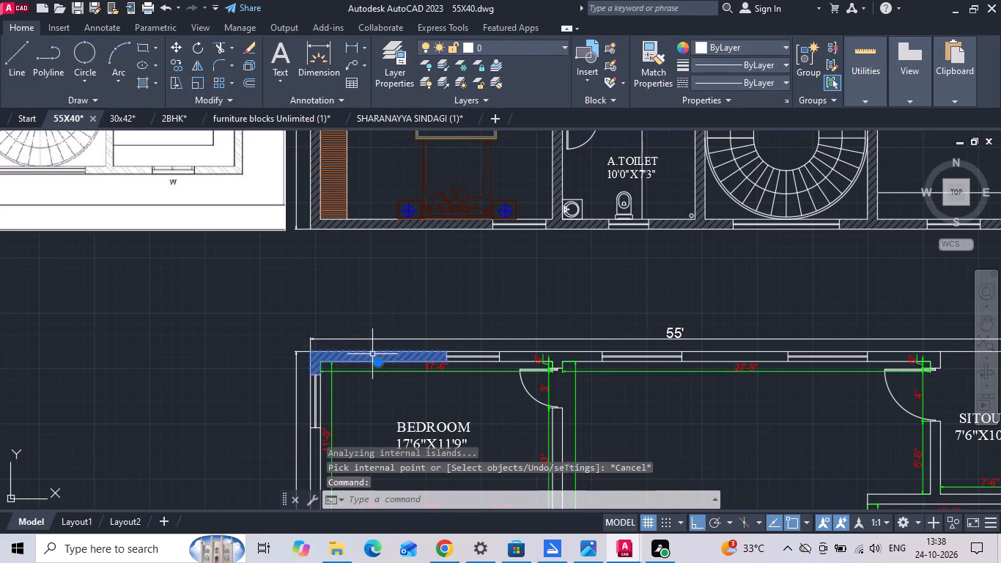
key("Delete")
Copy the furnished plan's wall hatch onto the dimensioned plan below, matching their lower-left outer wall corners.
left_click(317, 222)
right_click(317, 222)
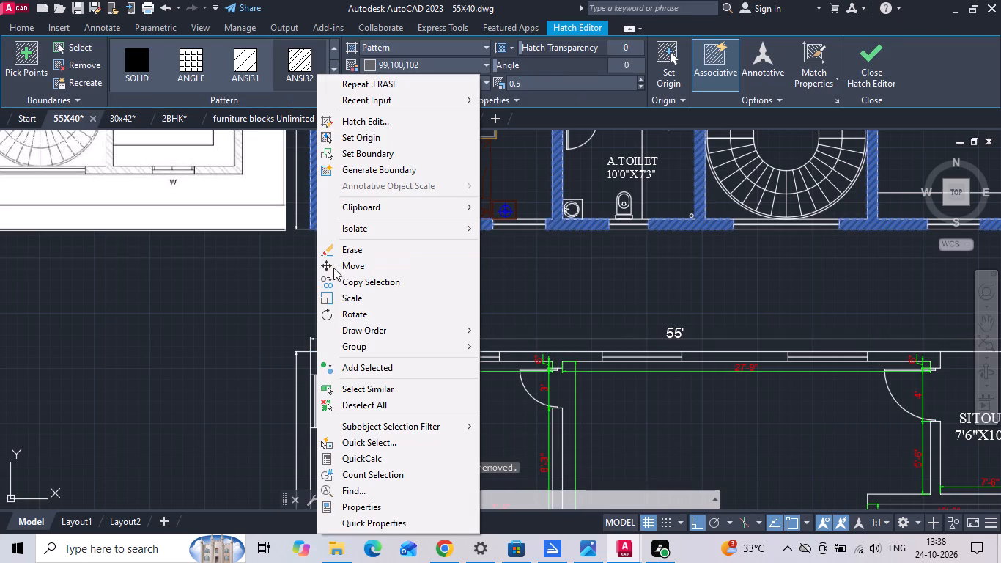
left_click(341, 284)
scroll(303, 224, "up", 5)
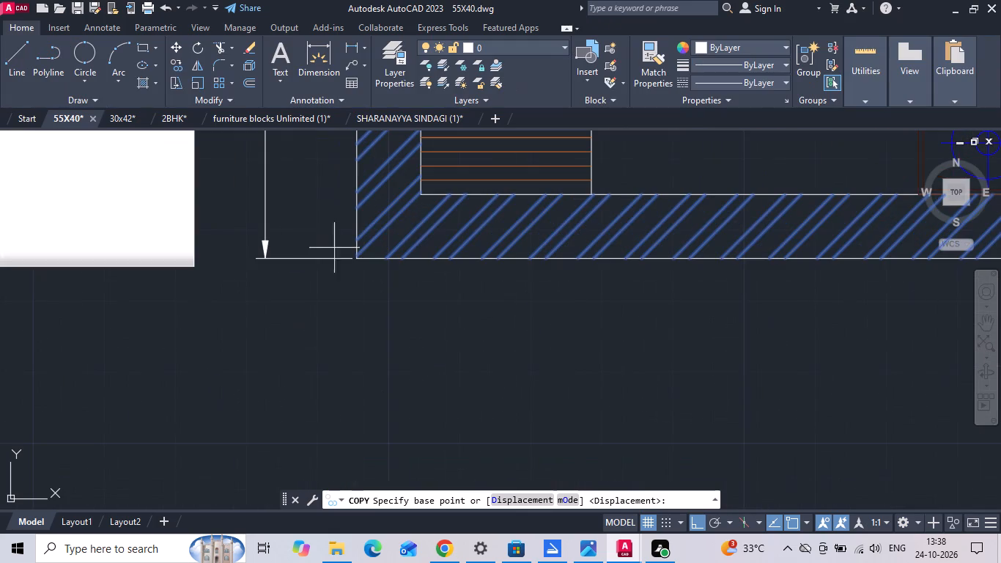
left_click(353, 260)
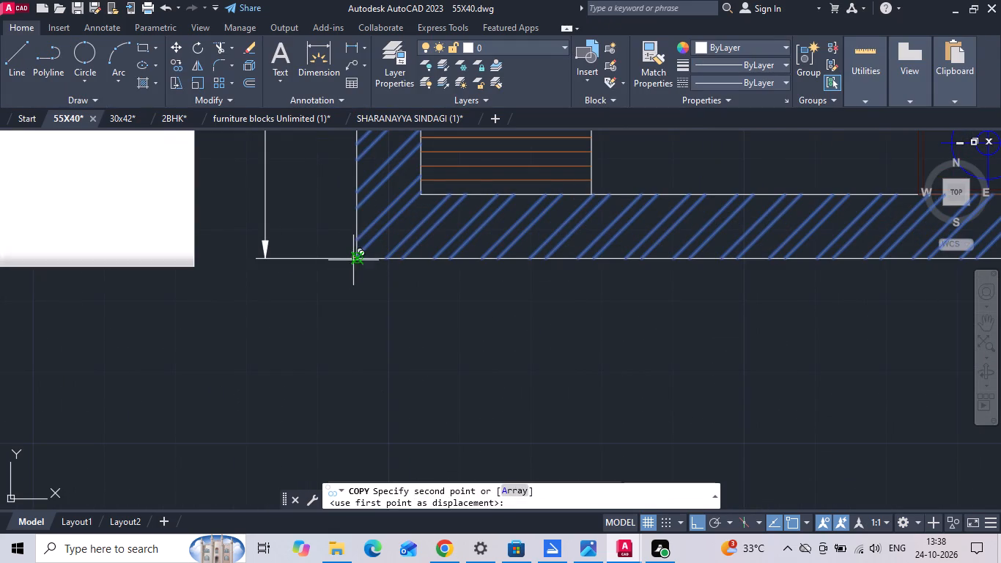
scroll(385, 204, "down", 7)
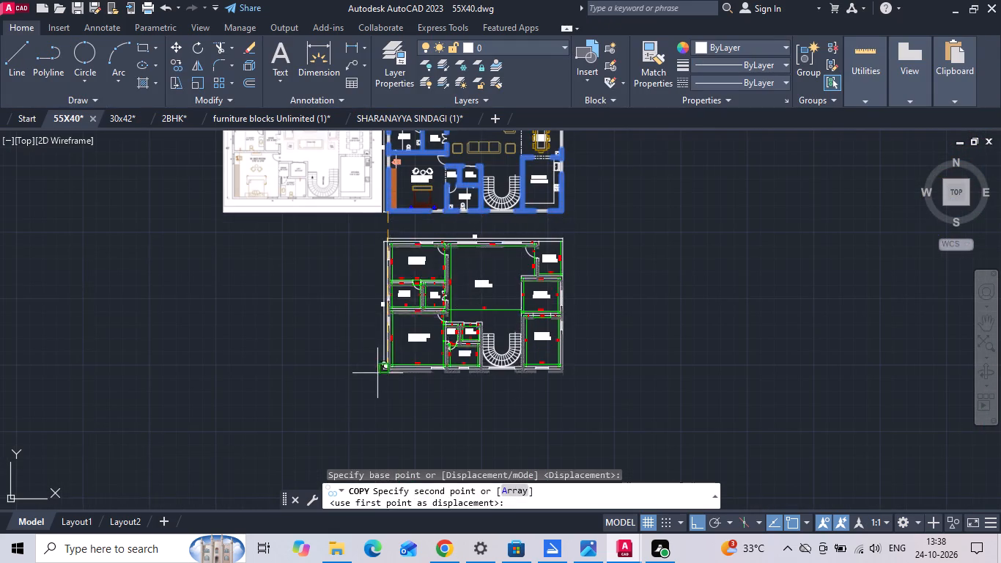
scroll(382, 376, "up", 6)
scroll(364, 273, "up", 3)
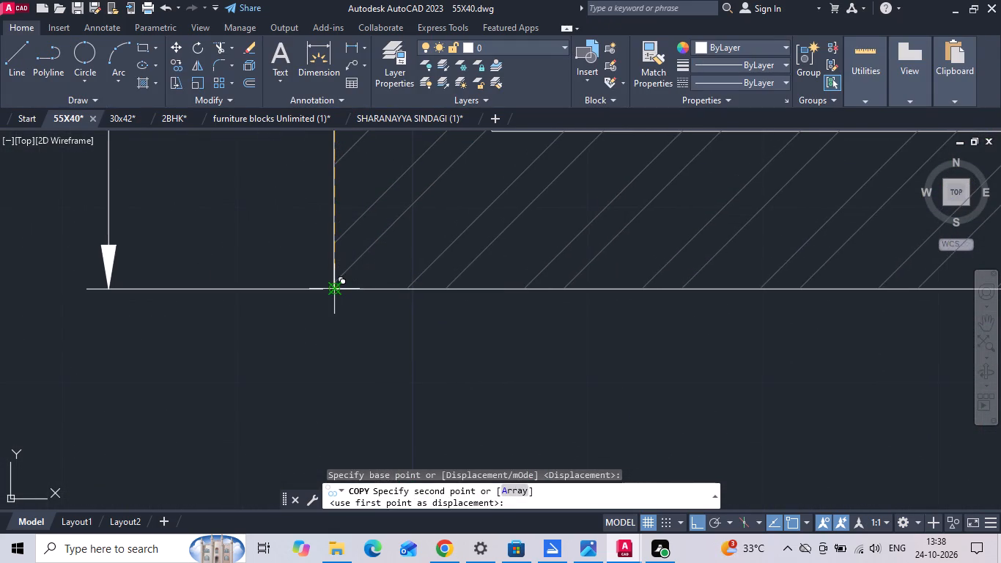
left_click(334, 289)
Save the 55X40 drawing.
key("ctrl+s")
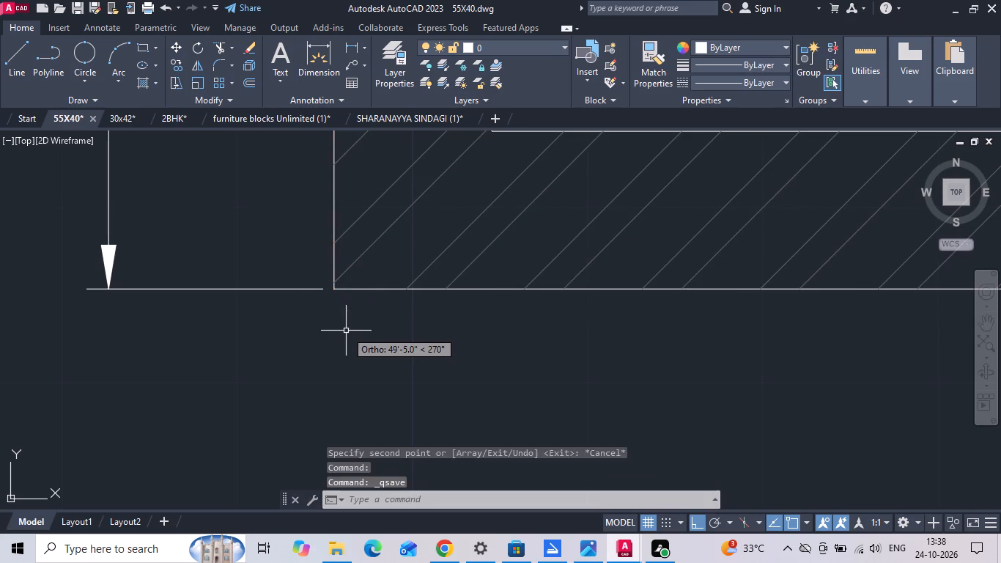
key("ctrl+s")
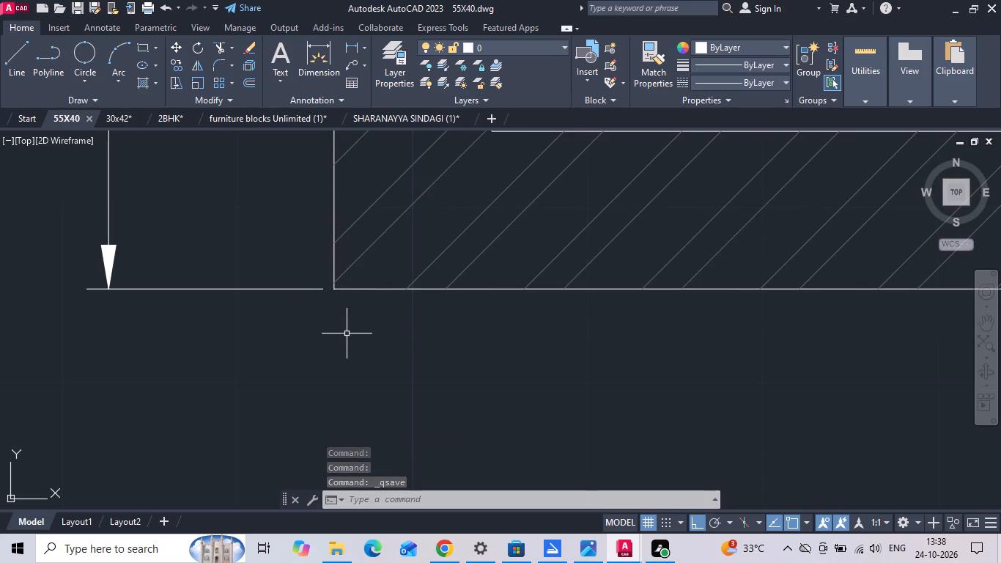
Examine both hatched plans and compare the furnished plan with the reference image.
scroll(349, 336, "down", 6)
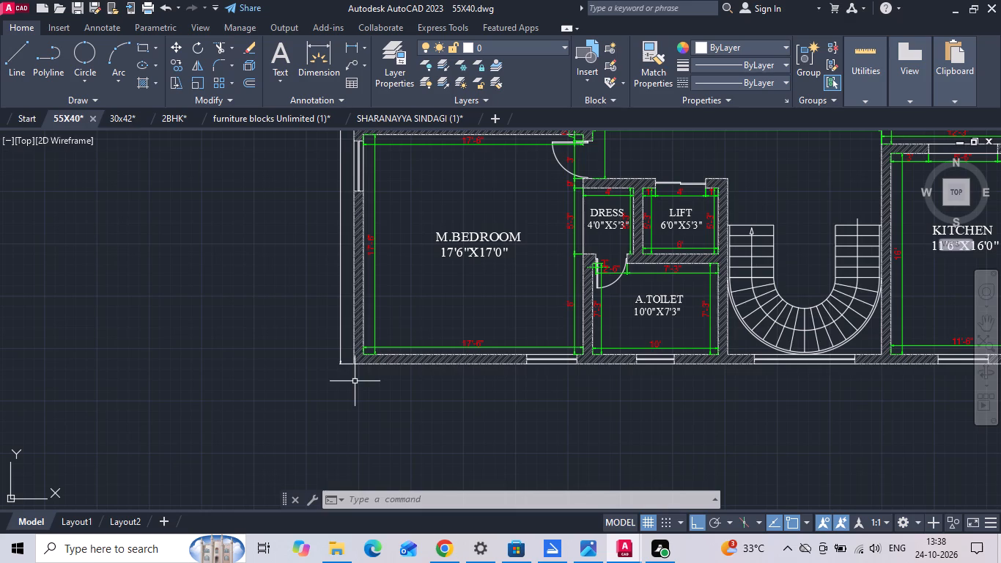
scroll(355, 381, "down", 3)
scroll(443, 364, "down", 1)
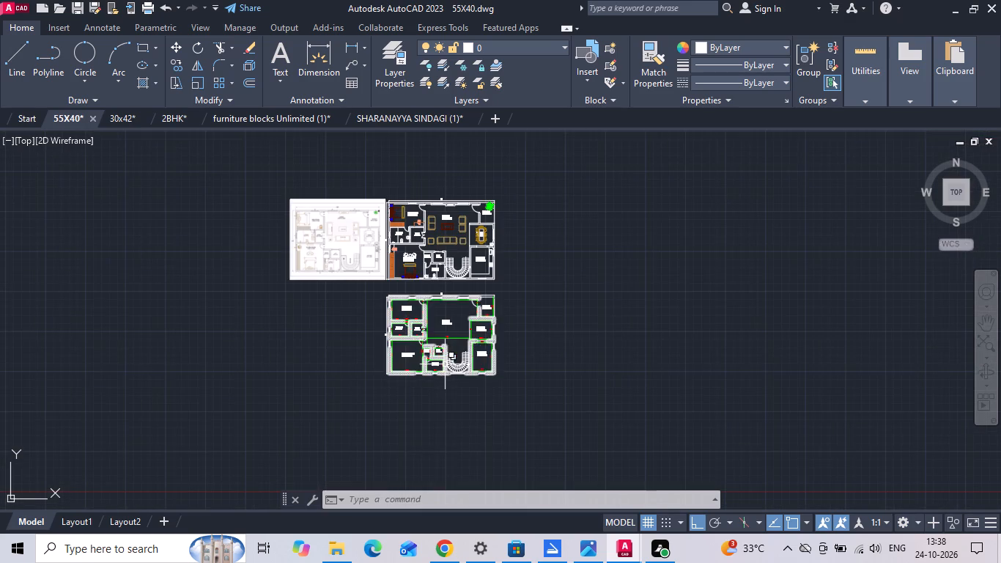
scroll(374, 231, "up", 3)
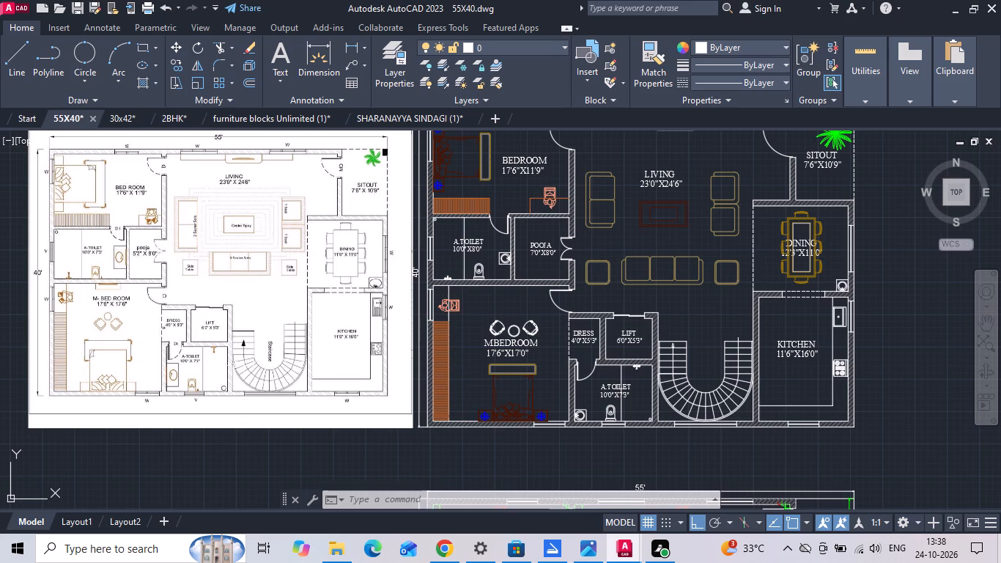
scroll(292, 333, "up", 2)
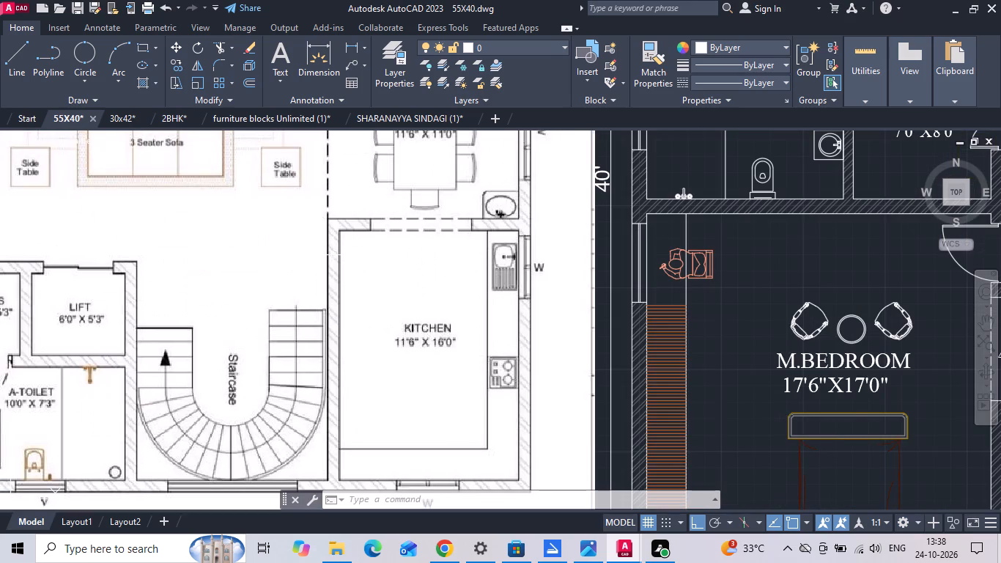
scroll(516, 249, "down", 1)
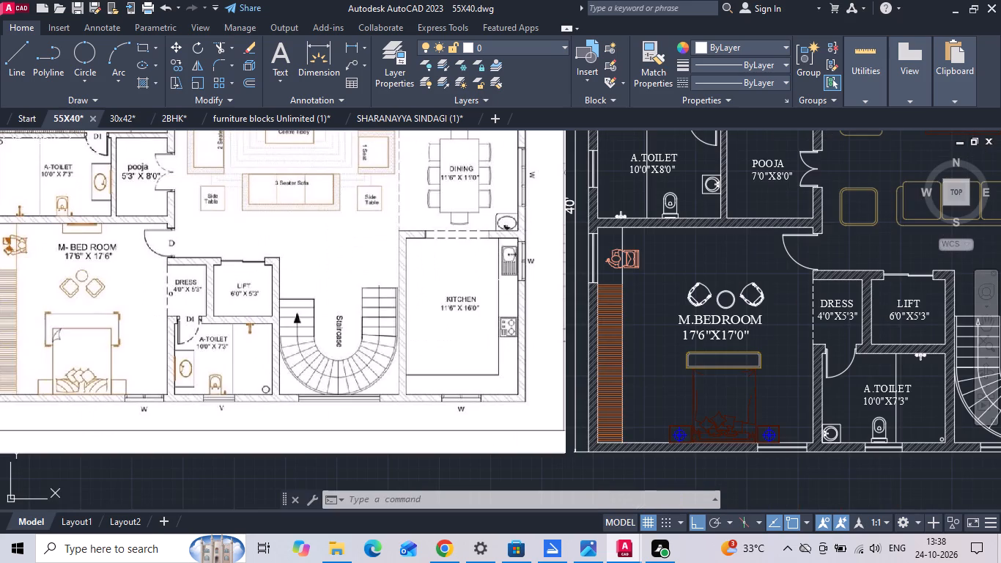
Delete the reference floor plan image beside the furnished plan.
scroll(446, 312, "down", 3)
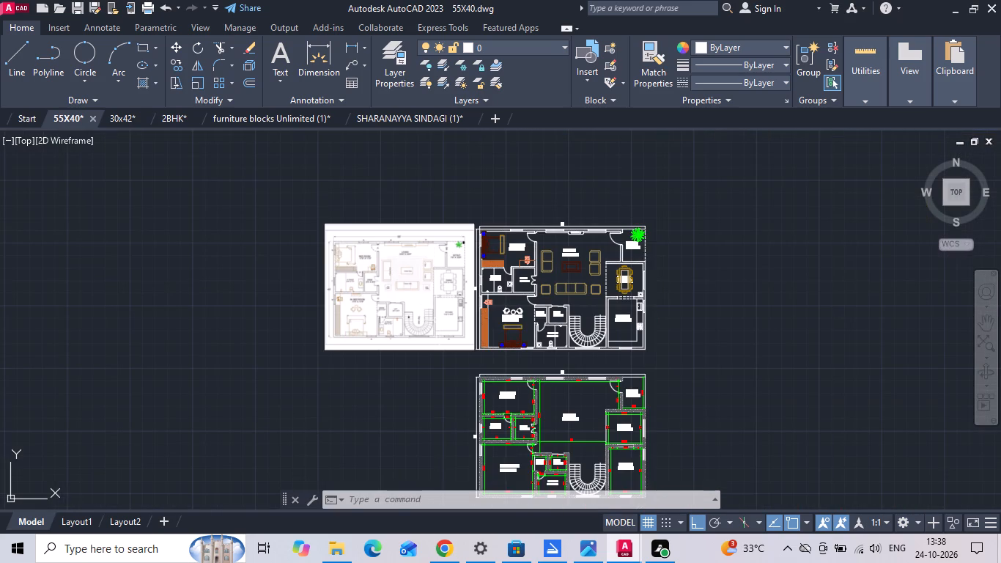
left_click(405, 358)
left_click(377, 303)
key("Delete")
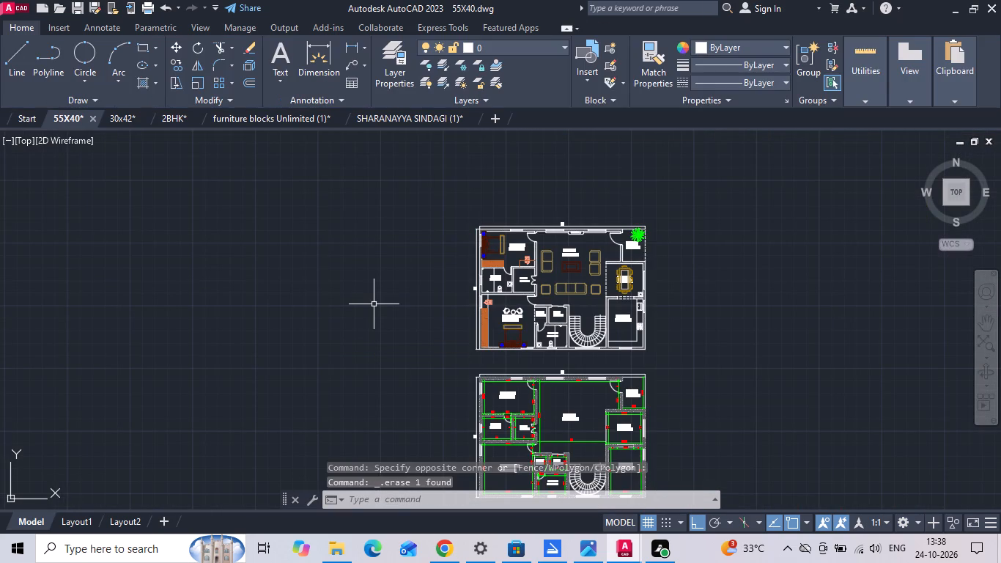
Save the 55X40 drawing.
key("ctrl+s")
key("ctrl+s")
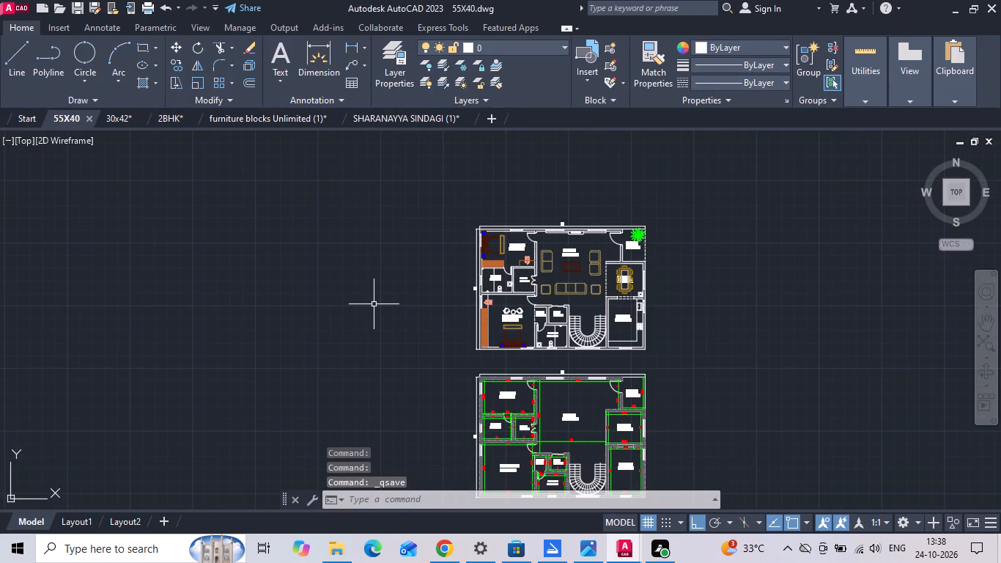
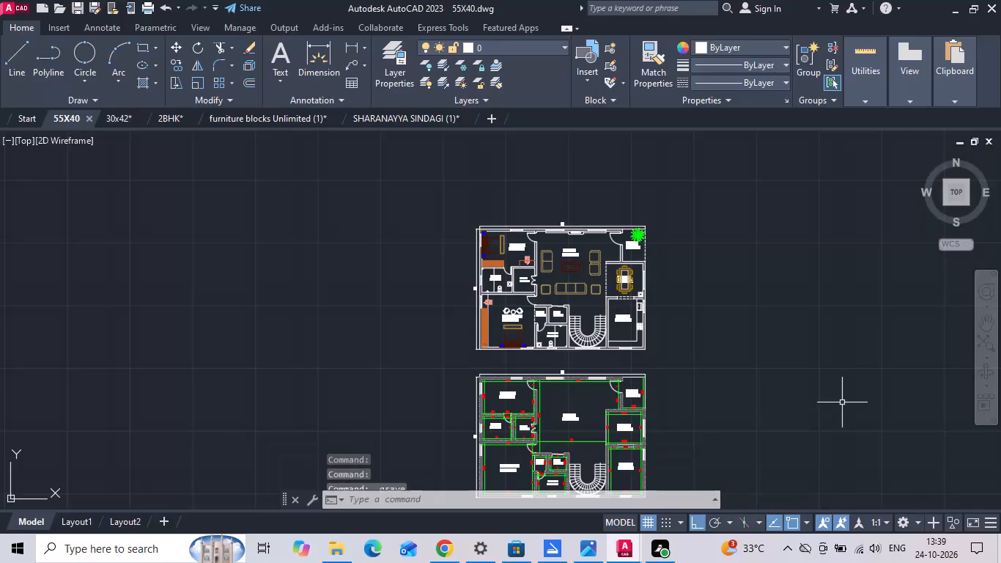
Save the 55X40 drawing.
key("ctrl+s")
key("ctrl+s")
key("ctrl+s")
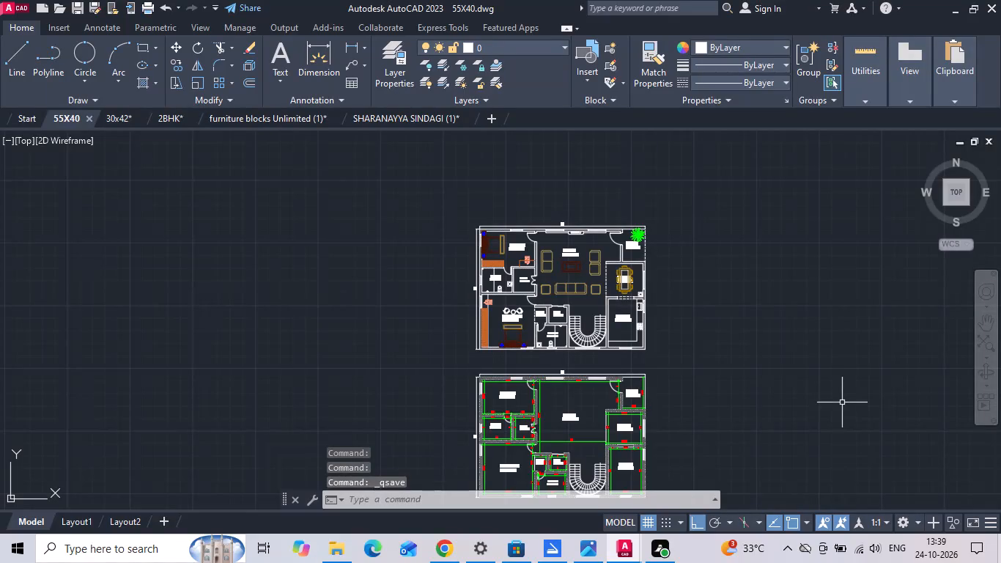
Switch to File Explorer at the 24102026 reference images folder.
left_click(346, 558)
left_click(334, 327)
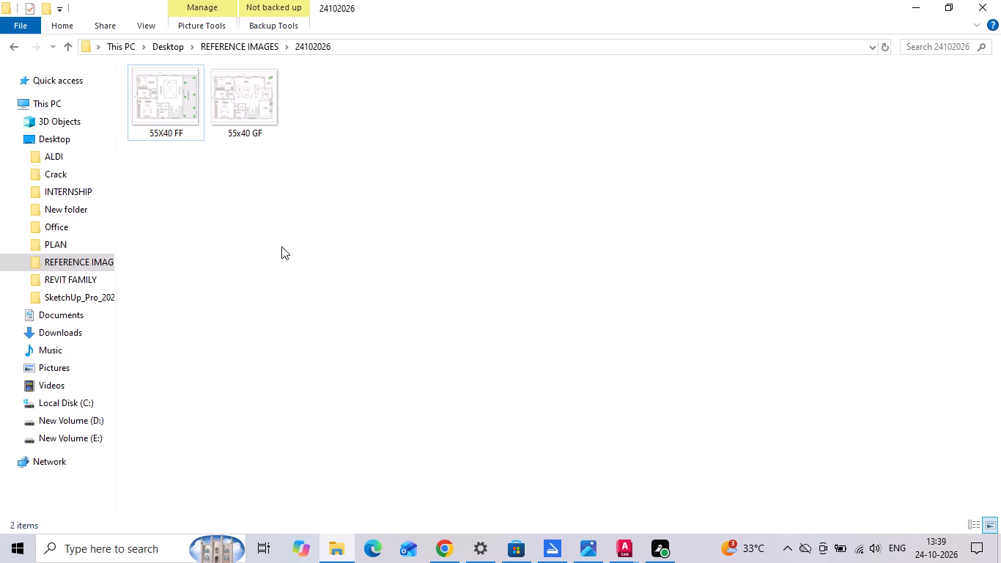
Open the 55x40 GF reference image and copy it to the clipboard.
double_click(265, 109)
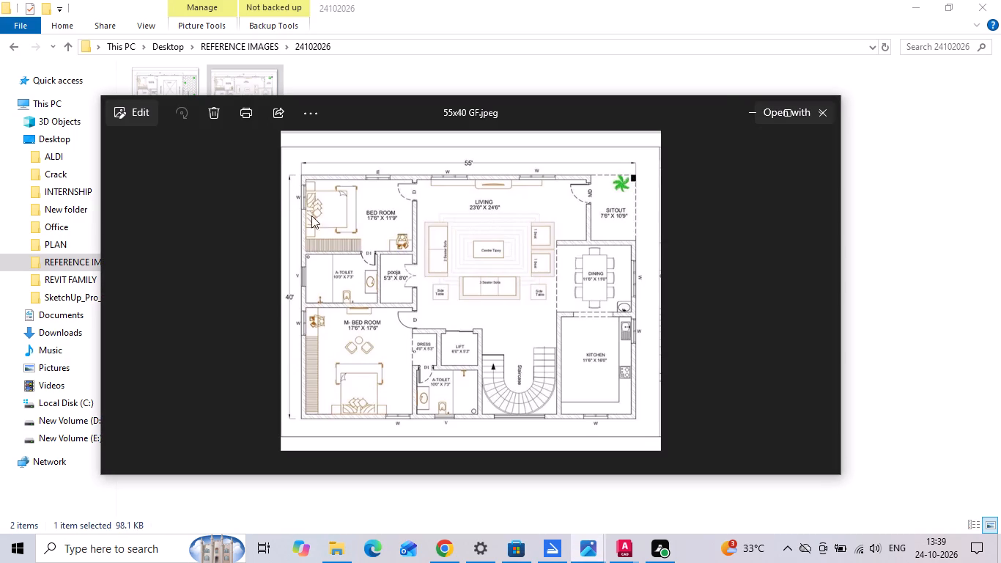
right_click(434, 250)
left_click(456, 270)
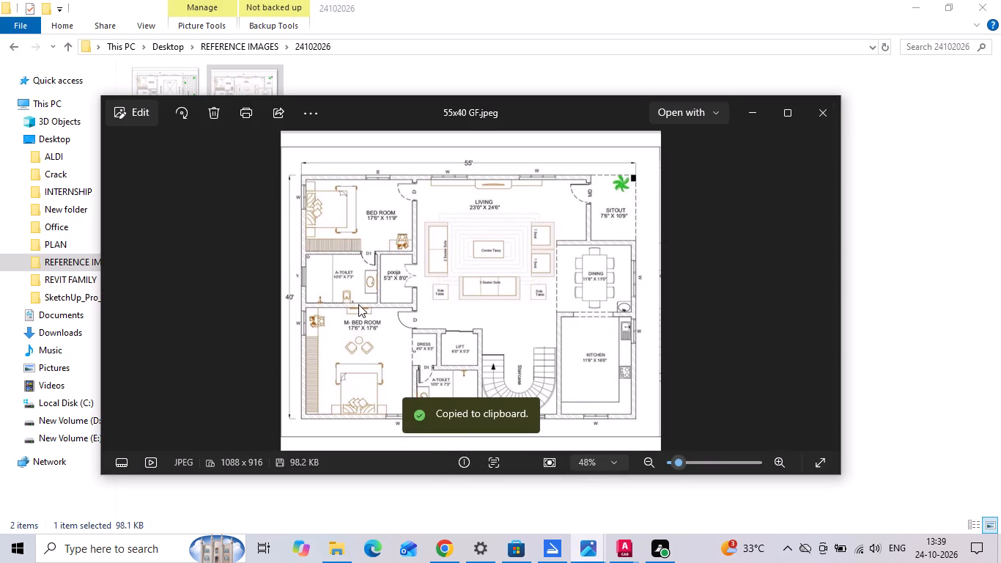
Copy the 55X40 FF reference image and paste it unrotated to the right of the furnished plan in 55X40.dwg.
double_click(182, 87)
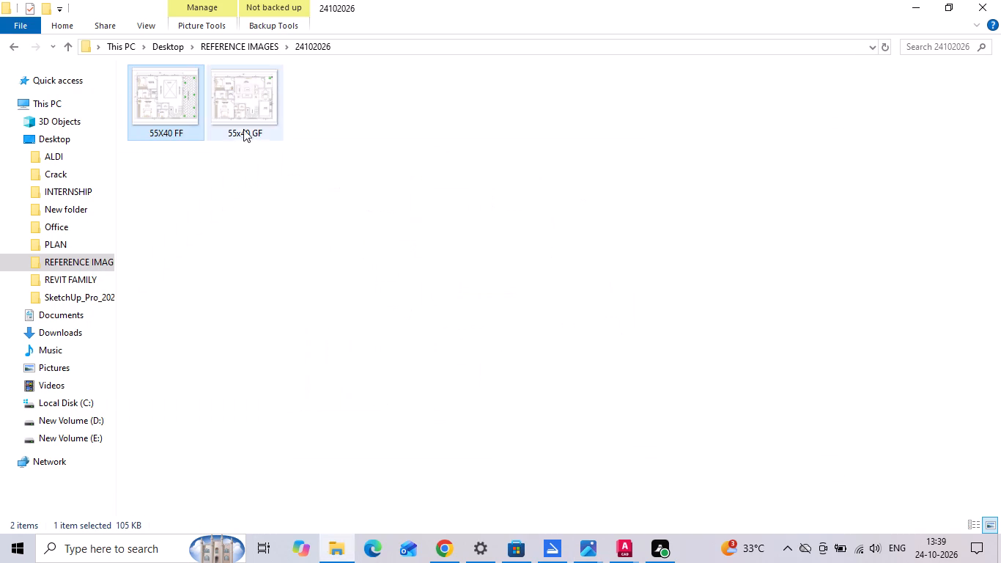
right_click(441, 254)
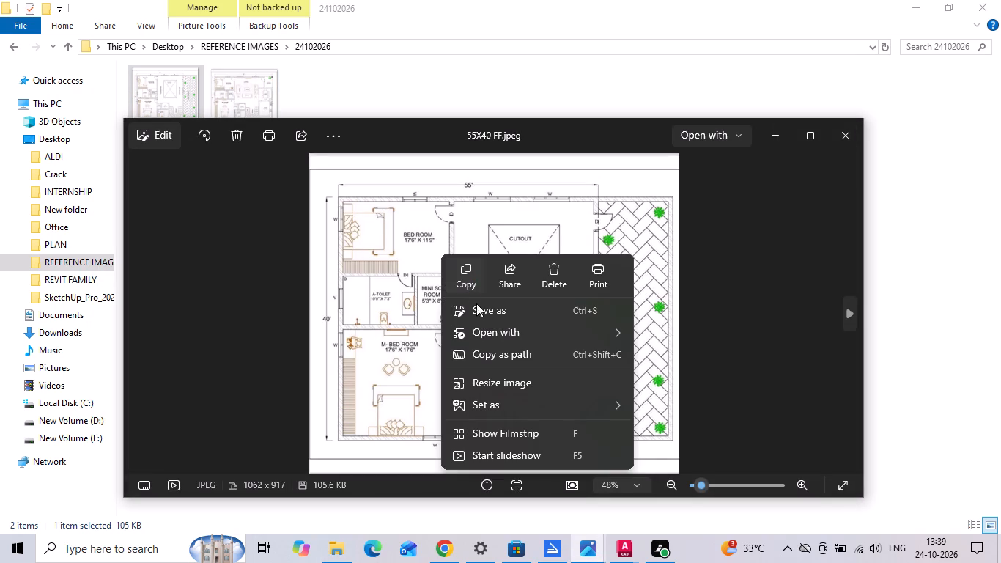
left_click(470, 284)
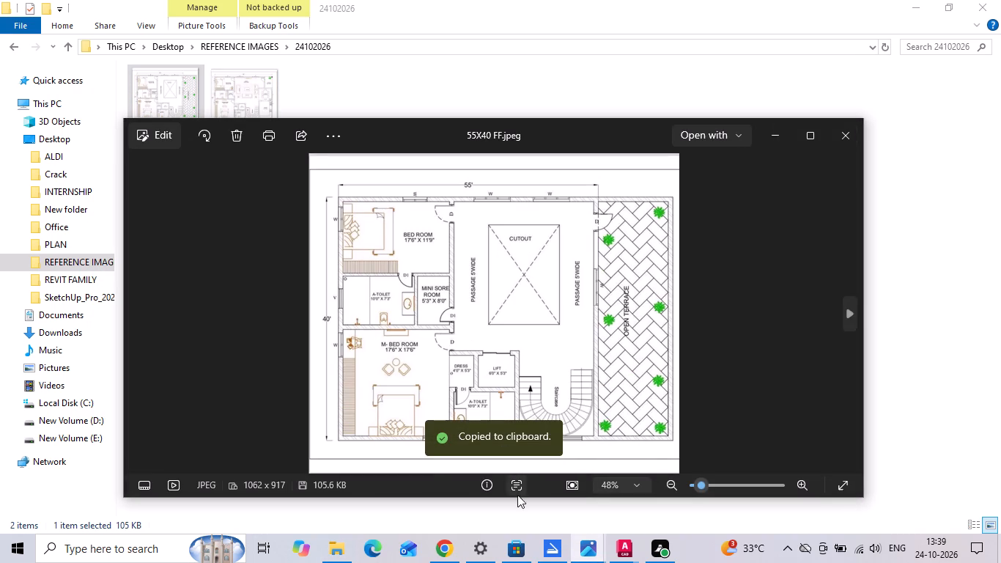
left_click(614, 556)
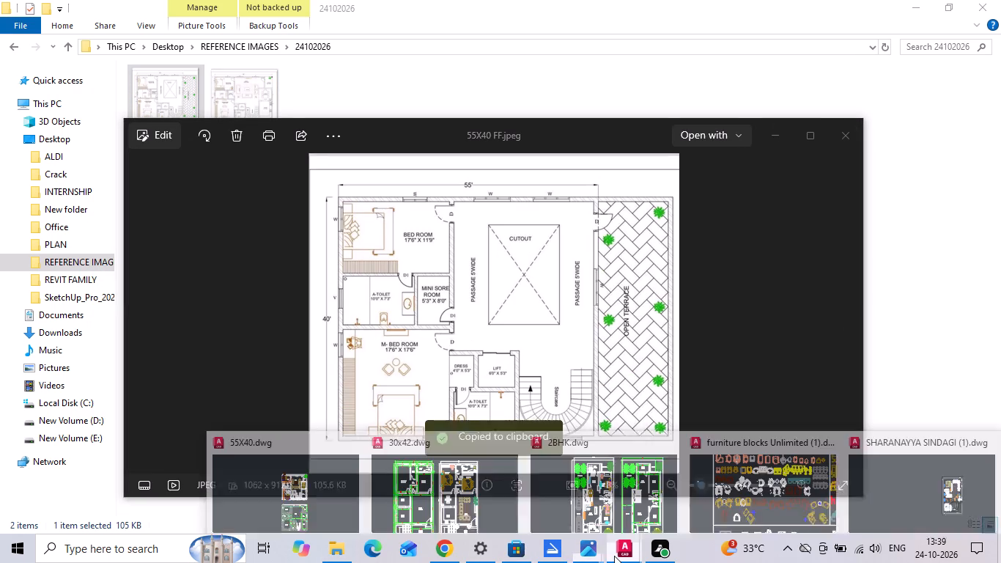
left_click(277, 469)
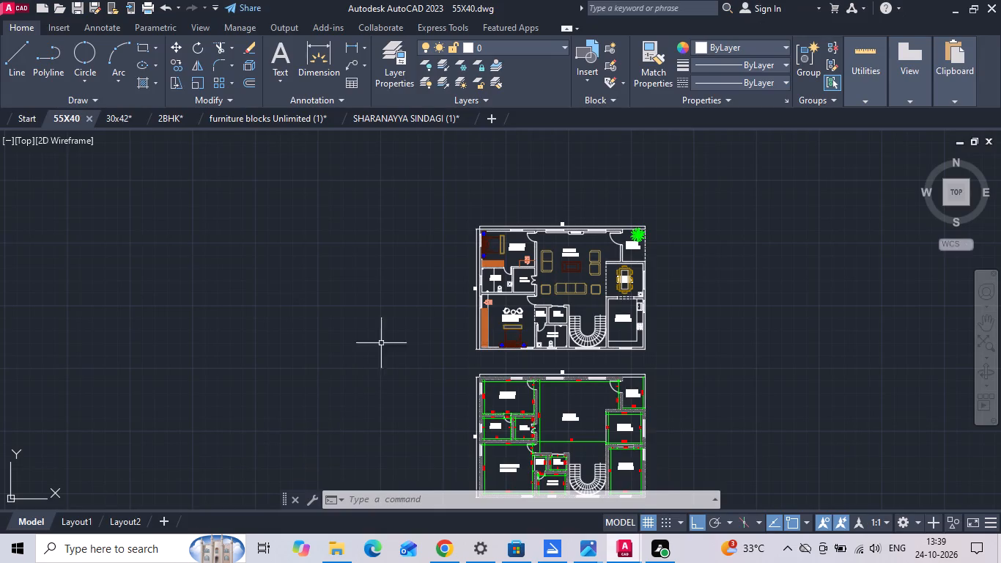
key("ctrl+v")
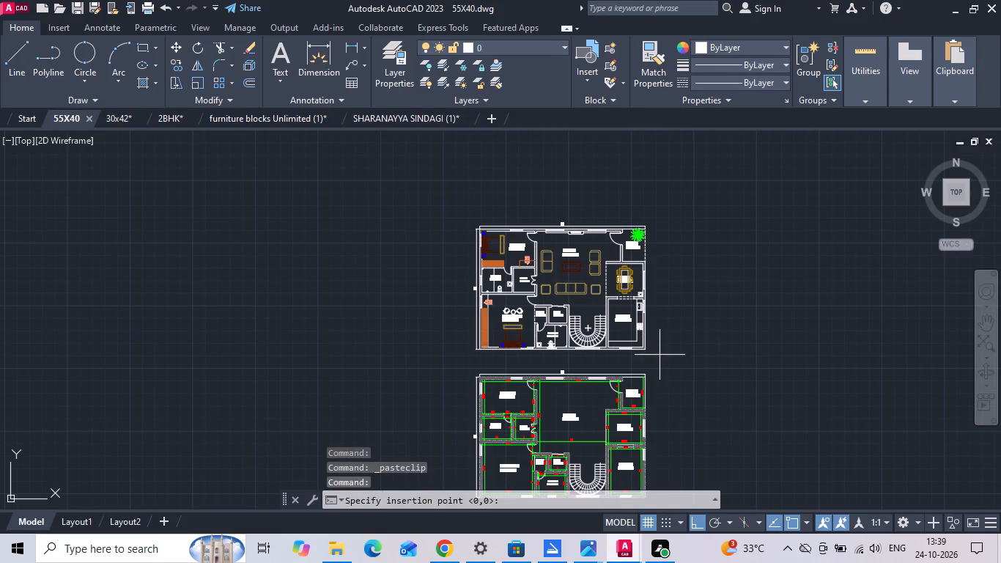
left_click(660, 350)
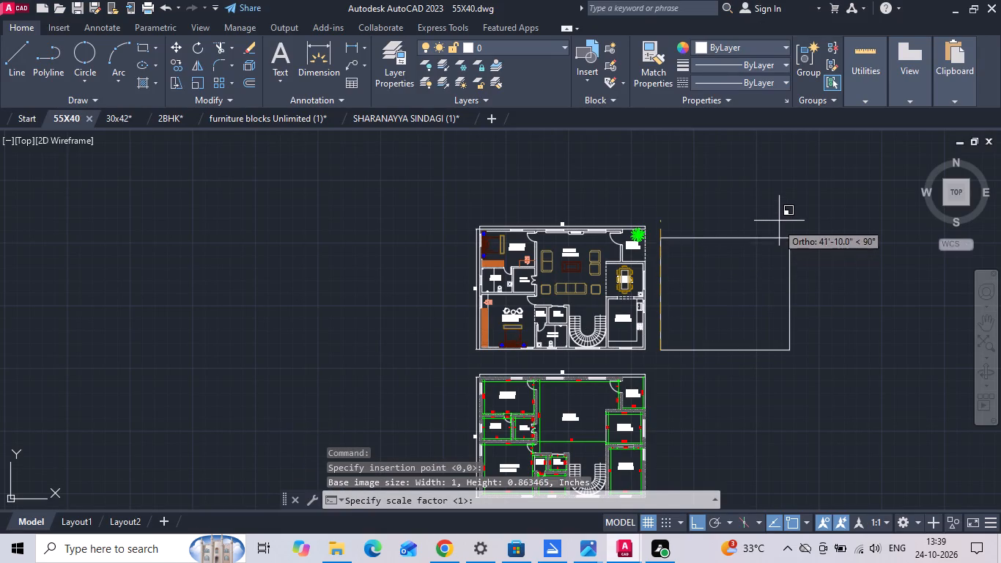
left_click(789, 212)
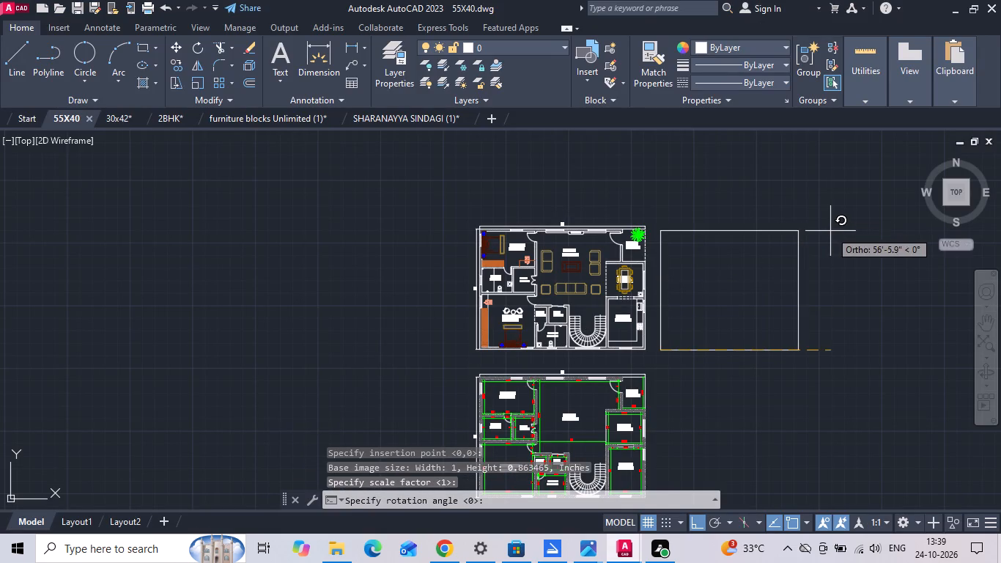
left_click(830, 231)
Copy the whole furnished ground floor plan about 114 ft horizontally, to the right of the pasted reference image.
left_click(650, 218)
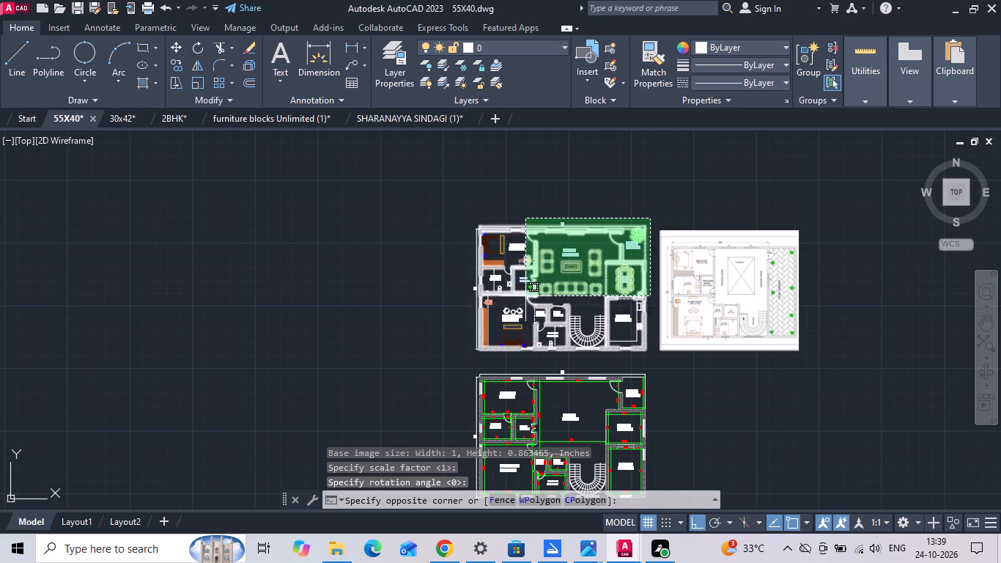
left_click(417, 361)
right_click(417, 361)
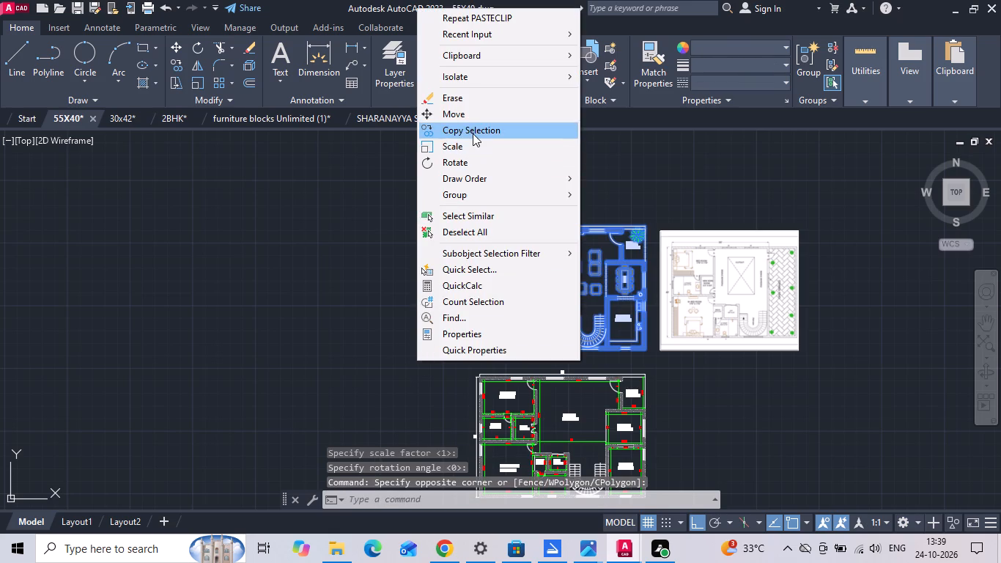
left_click(473, 133)
left_click(495, 251)
middle_click_drag(654, 260, 328, 251)
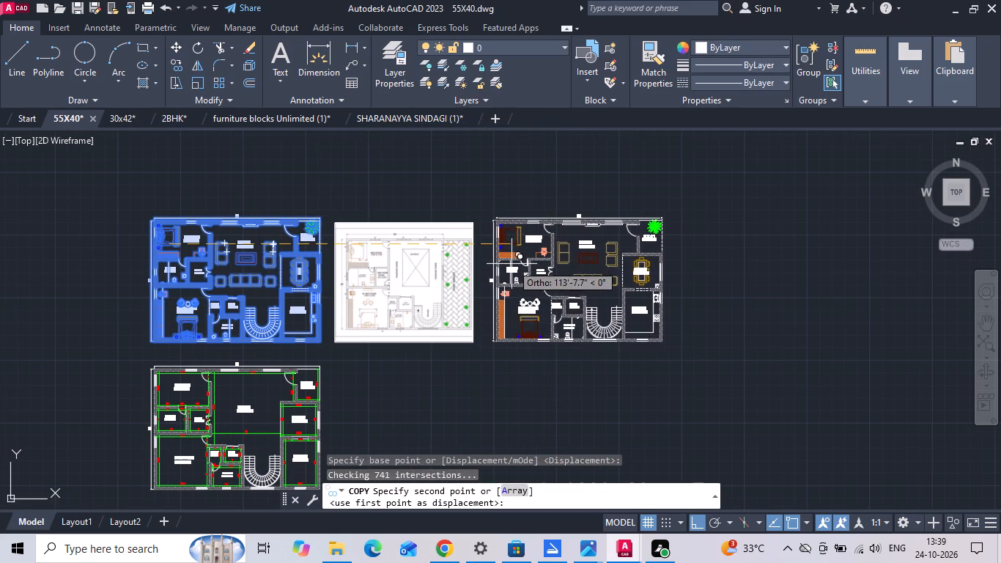
left_click(511, 264)
key("Escape")
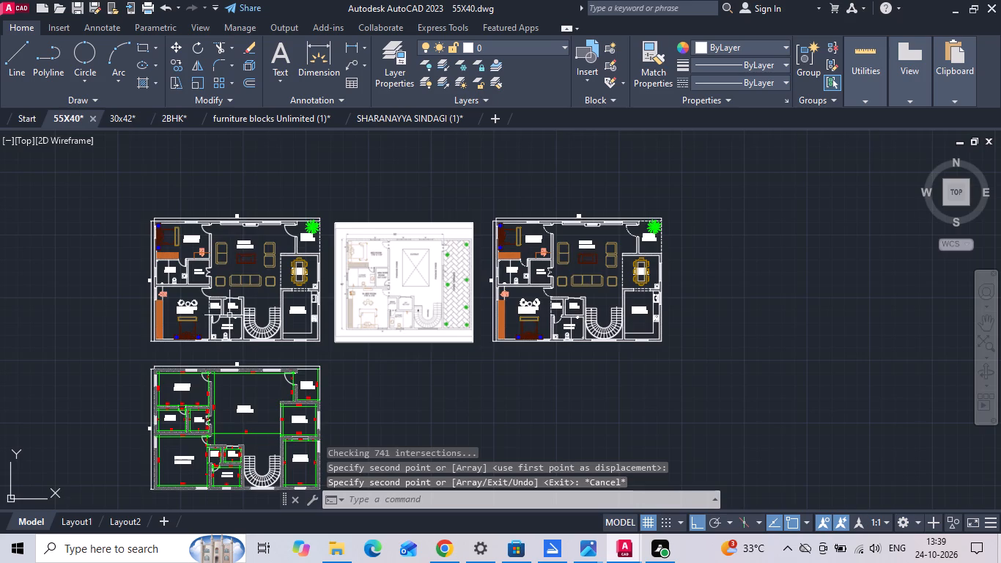
Copy the A.TOILET label next to the staircase straight down, to just below the furnished plan's bottom wall.
middle_click_drag(229, 316, 416, 273)
scroll(371, 297, "up", 2)
scroll(426, 276, "up", 1)
left_click(492, 260)
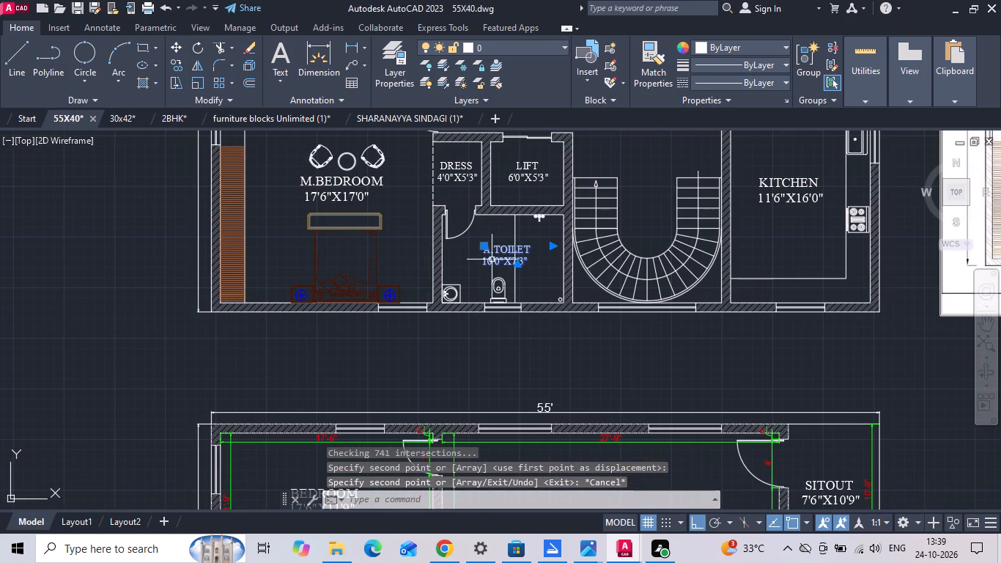
right_click(492, 260)
left_click(519, 282)
left_click(506, 260)
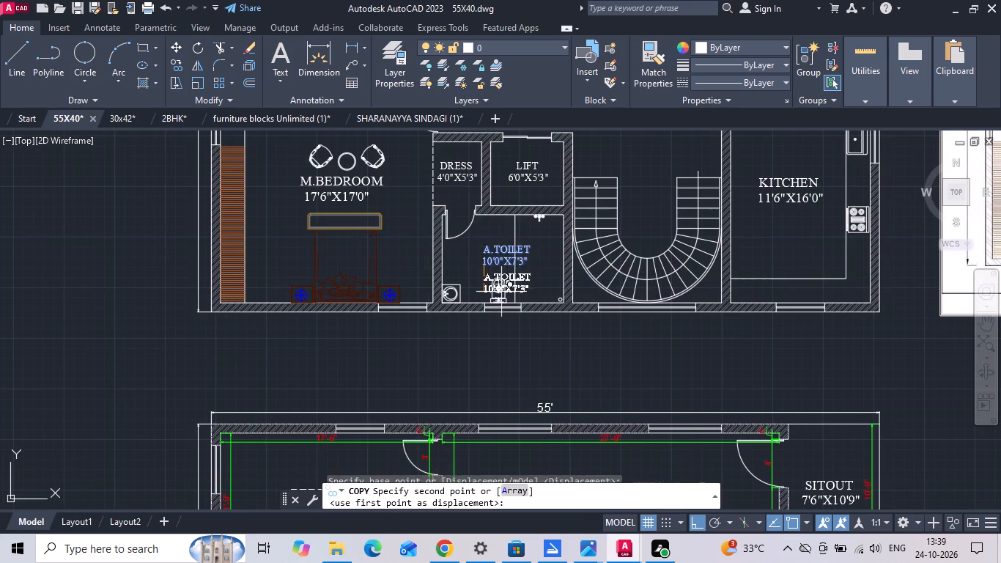
scroll(497, 341, "up", 2)
left_click(487, 359)
key("Escape")
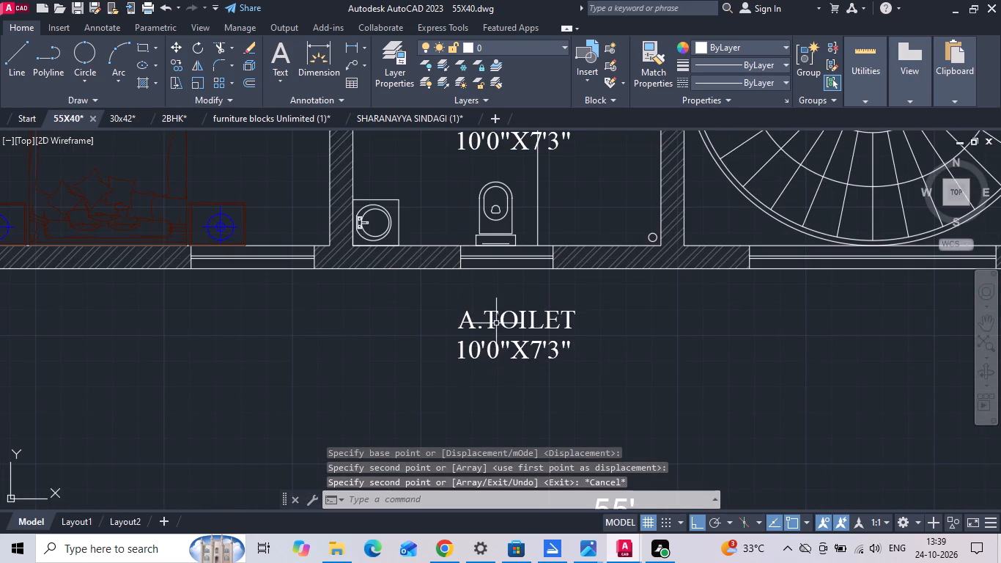
Set the text height of the copied label below the plan to 1'.
double_click(492, 320)
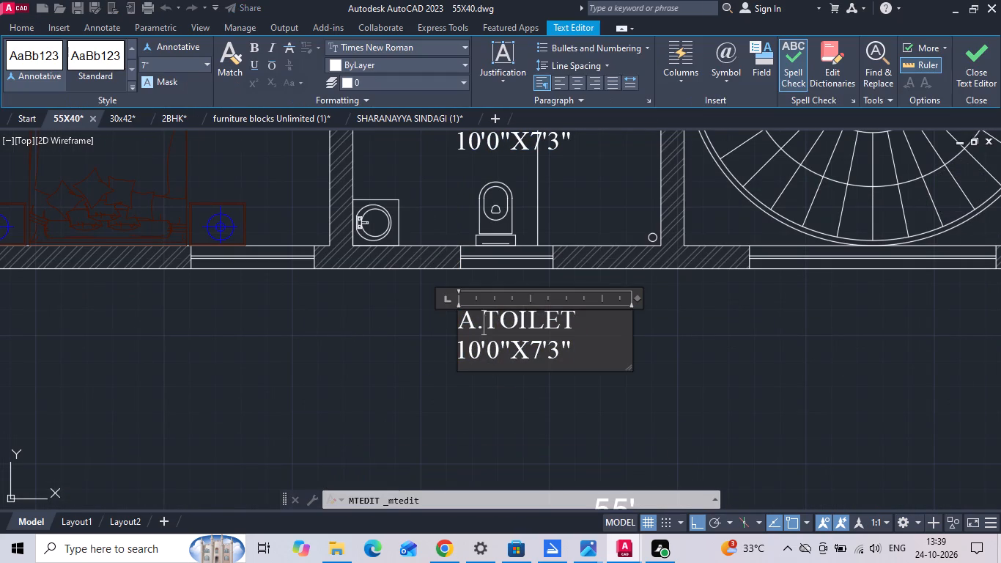
key("ctrl+a")
left_click(171, 67)
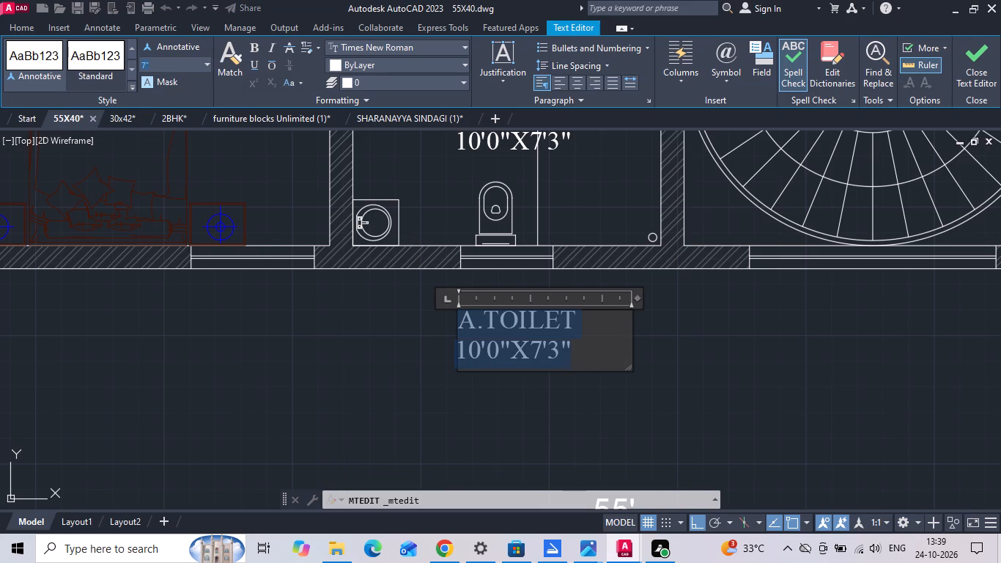
key("BackSpace")
type("1'")
key("Return")
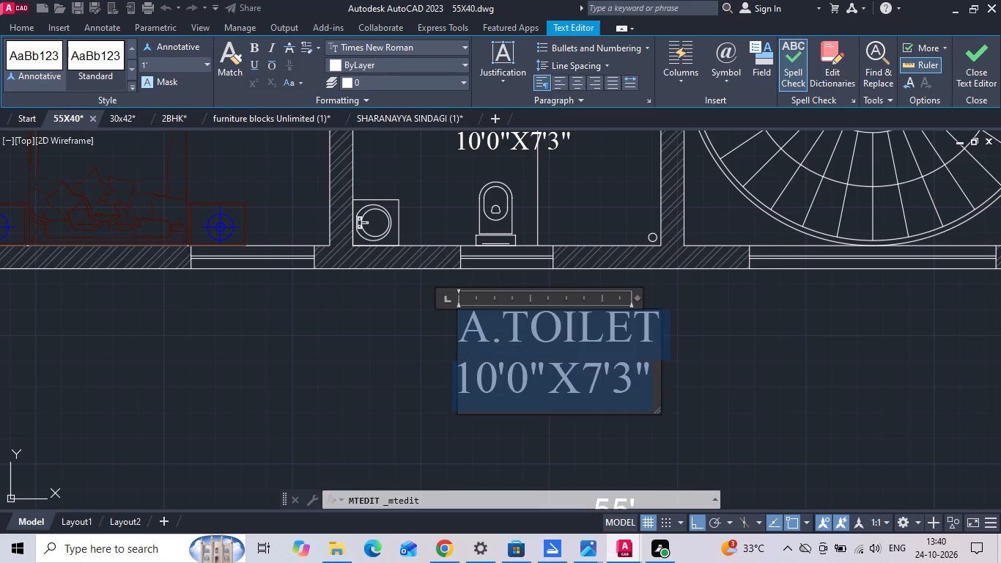
Replace the copied label's text with GROUND FLOOR PLAN and widen its text box so it fits on one line.
key("BackSpace")
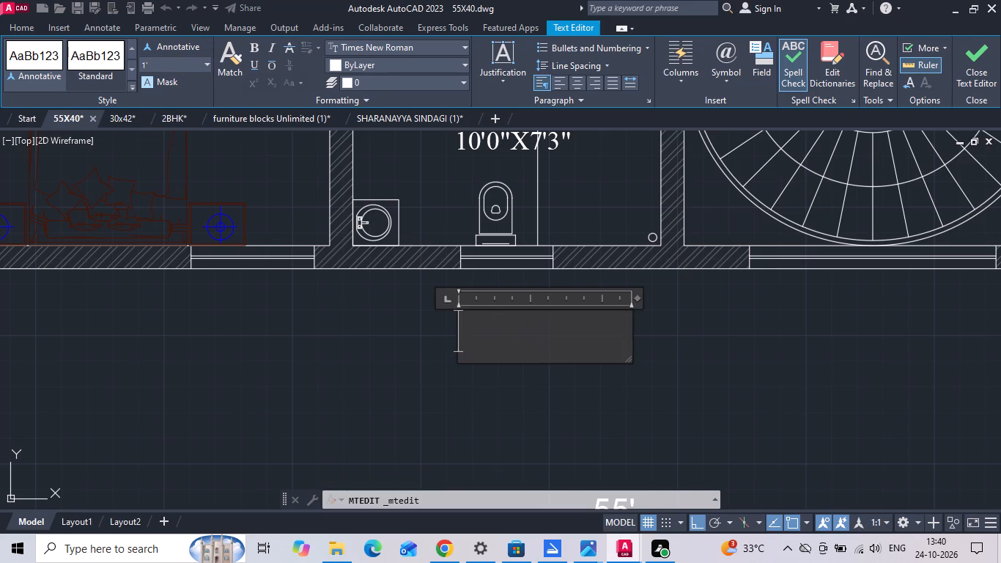
type("GROUND")
key("space")
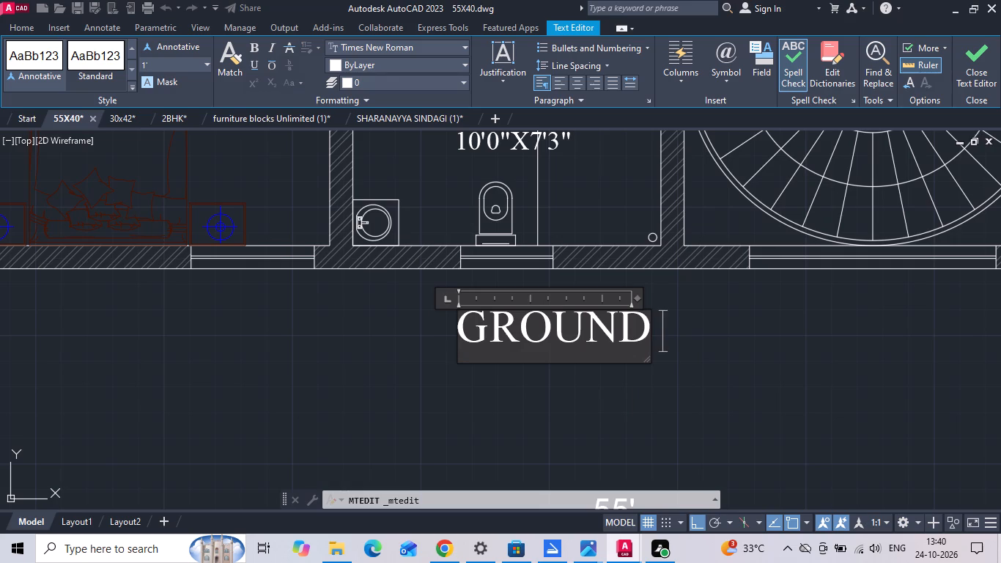
type("FLO")
type("OR PLAN")
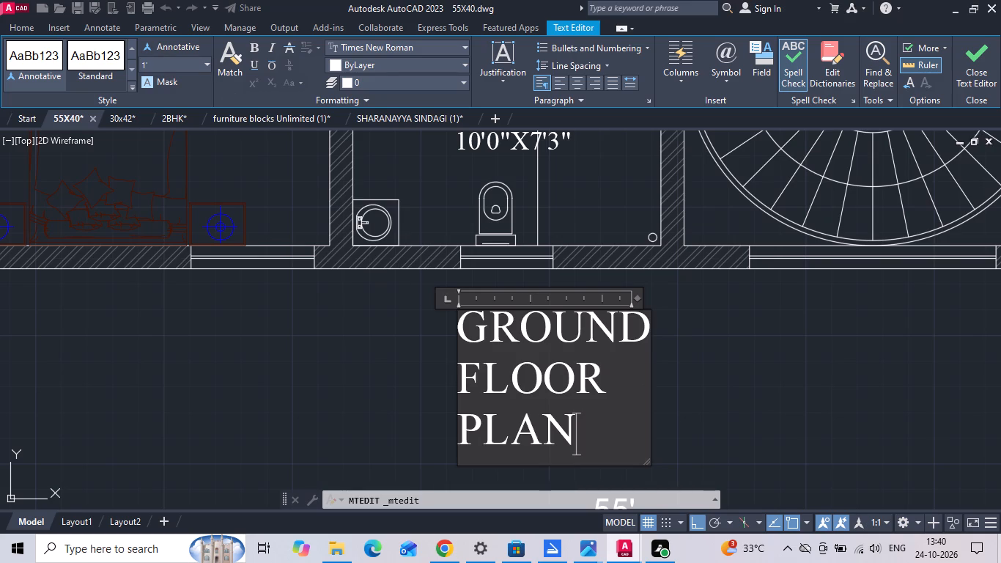
left_click_drag(650, 353, 881, 317)
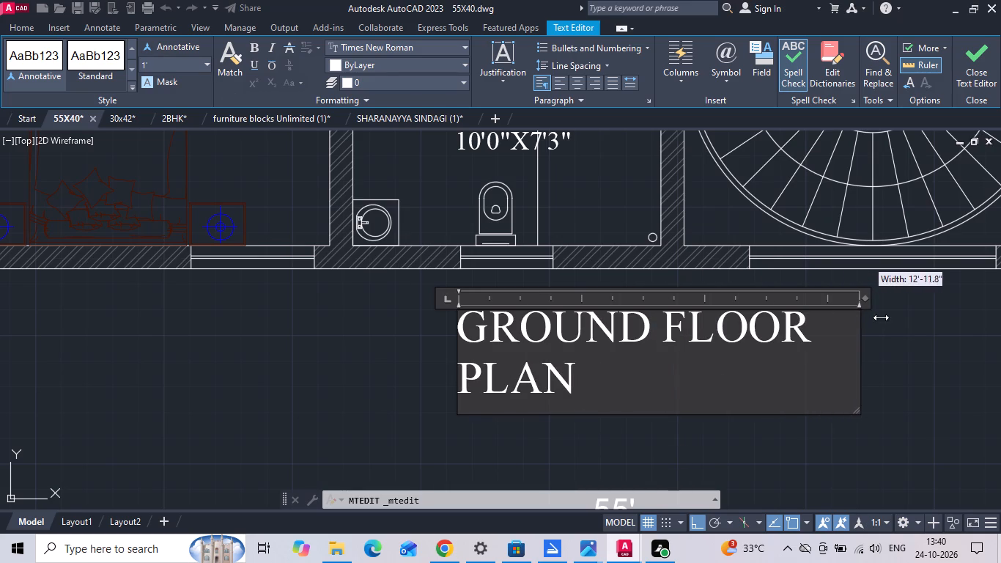
left_click_drag(881, 317, 985, 331)
left_click(888, 380)
Move the GROUND FLOOR PLAN title slightly to the left beneath the furnished plan.
scroll(580, 367, "down", 3)
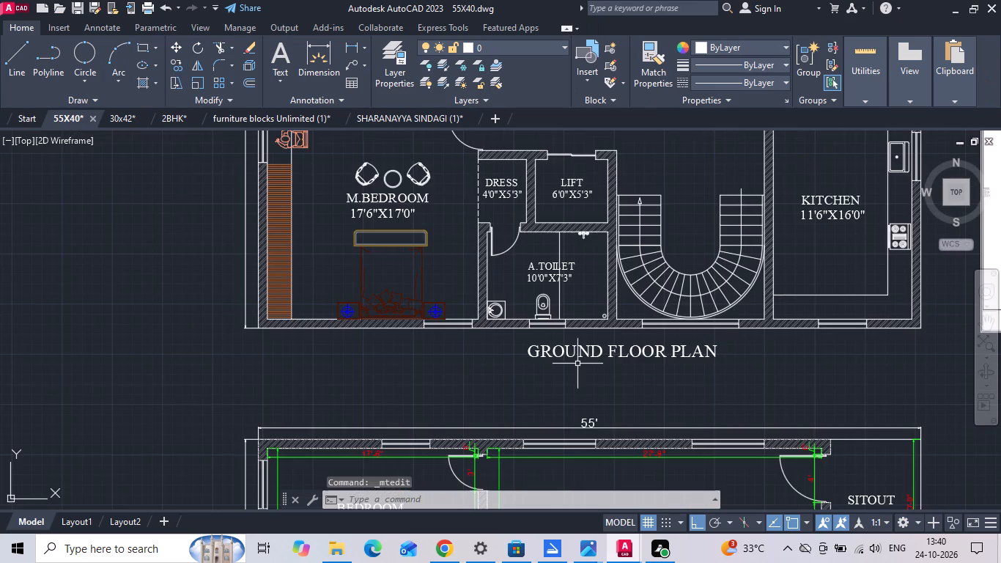
left_click(581, 358)
right_click(581, 358)
left_click(635, 271)
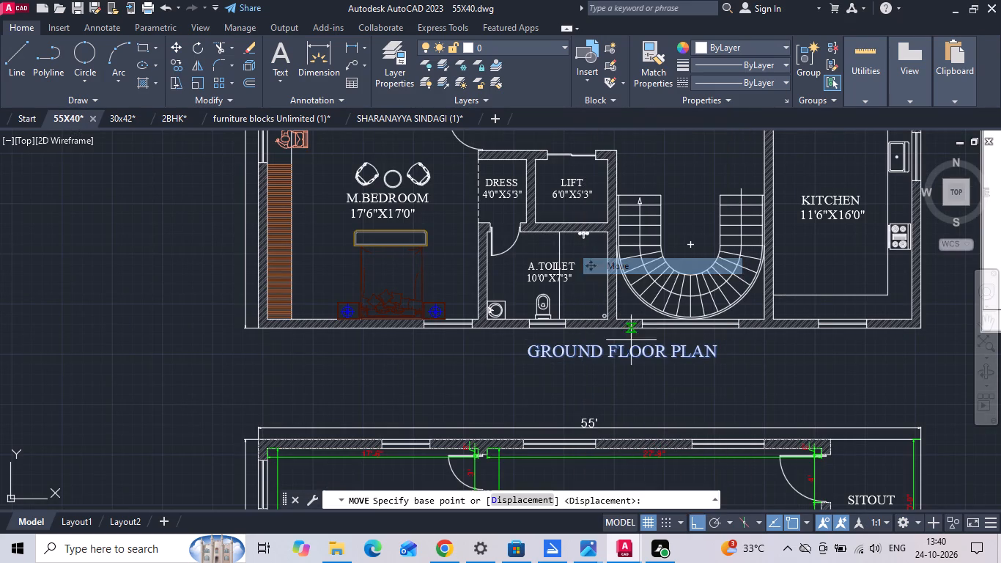
left_click(621, 394)
left_click(612, 396)
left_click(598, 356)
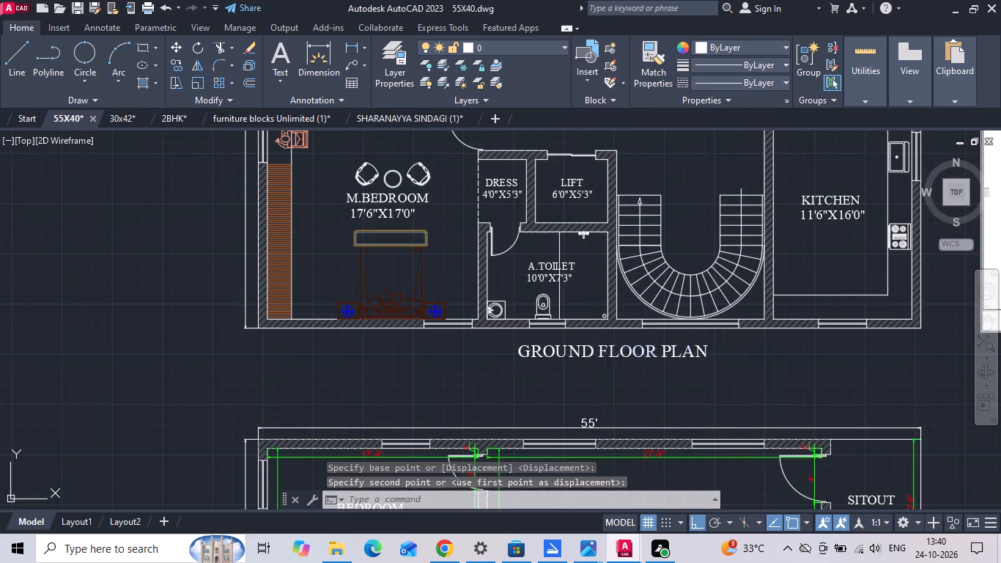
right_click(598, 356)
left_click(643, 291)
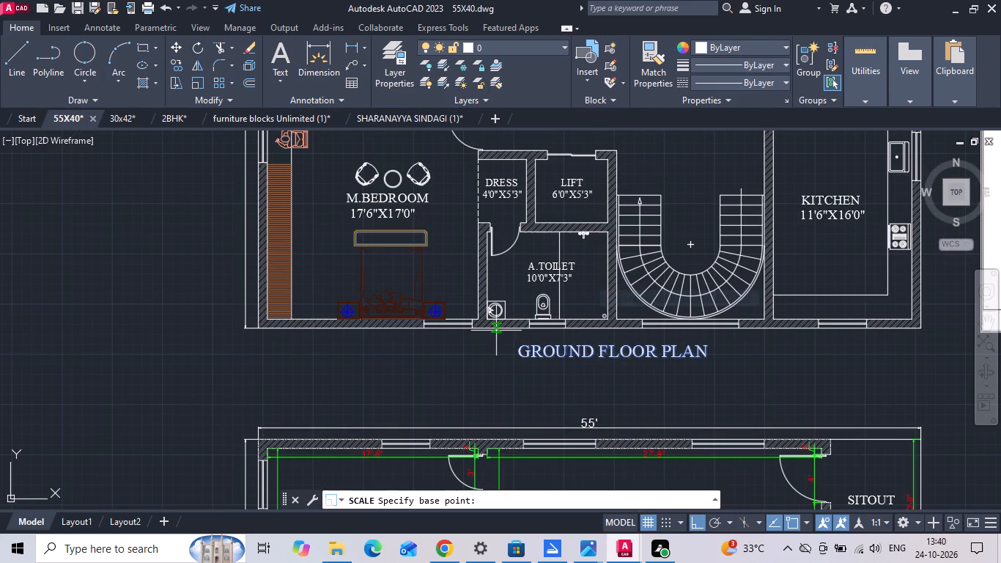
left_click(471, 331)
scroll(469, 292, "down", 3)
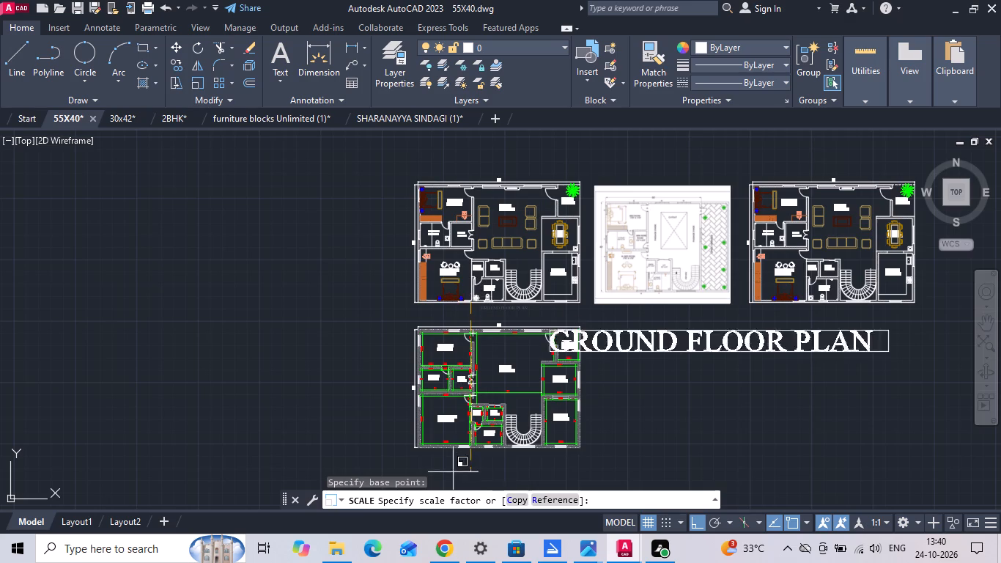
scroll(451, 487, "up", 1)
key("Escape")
Copy the GROUND FLOOR PLAN title straight down to beneath the dimensioned plan's bottom wall.
left_click(519, 206)
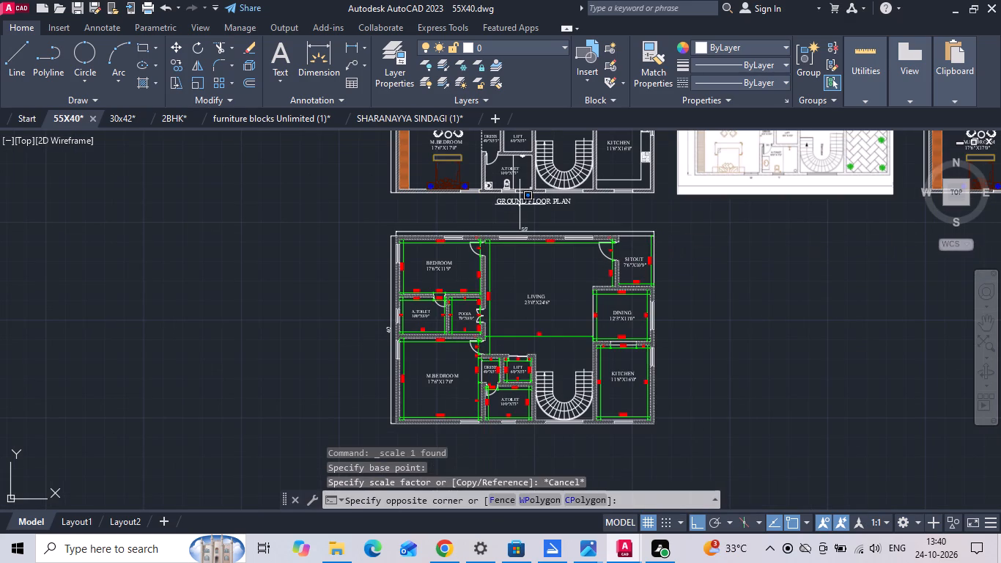
left_click(516, 199)
right_click(516, 199)
left_click(541, 282)
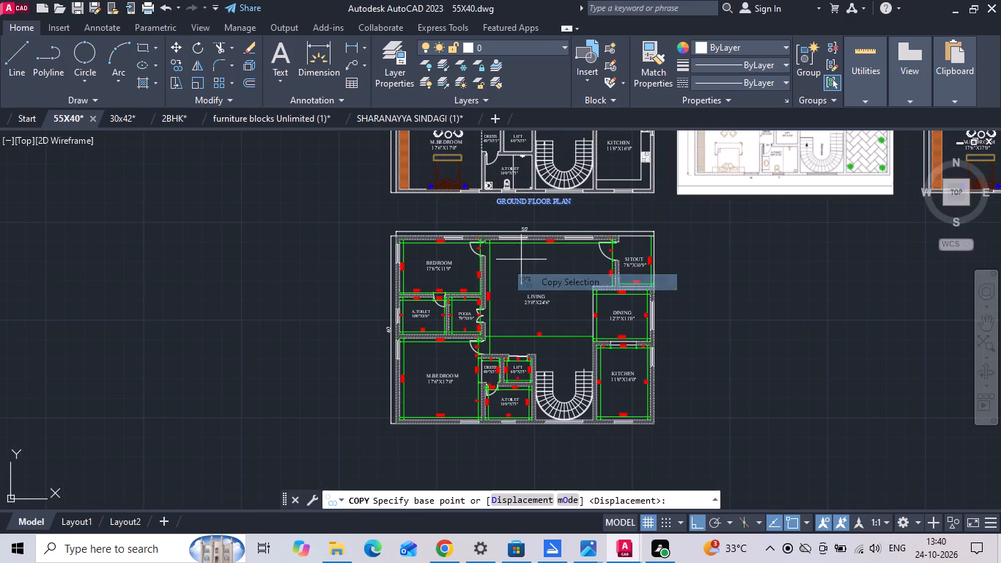
left_click_drag(491, 218, 491, 228)
middle_click_drag(496, 427, 490, 361)
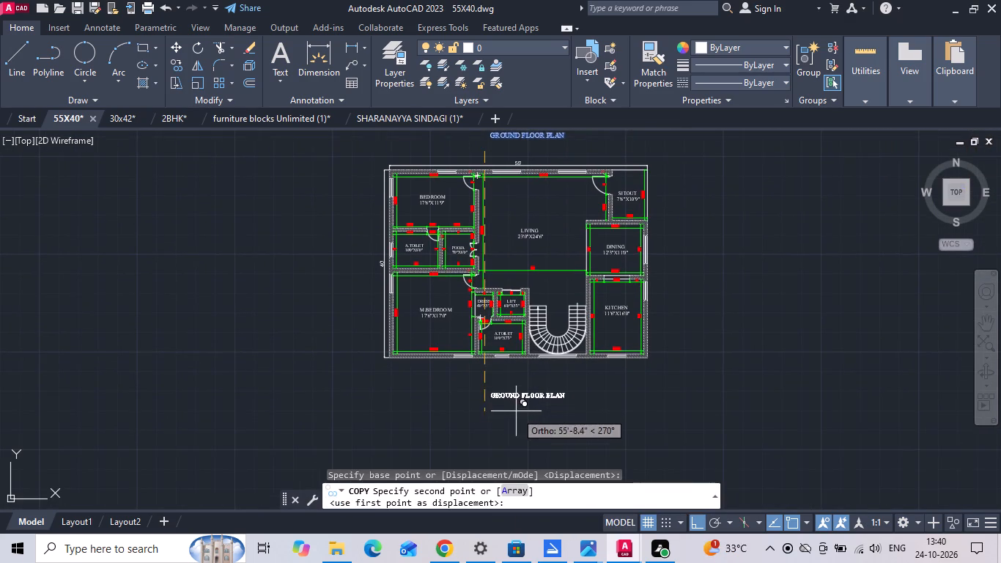
scroll(514, 397, "up", 3)
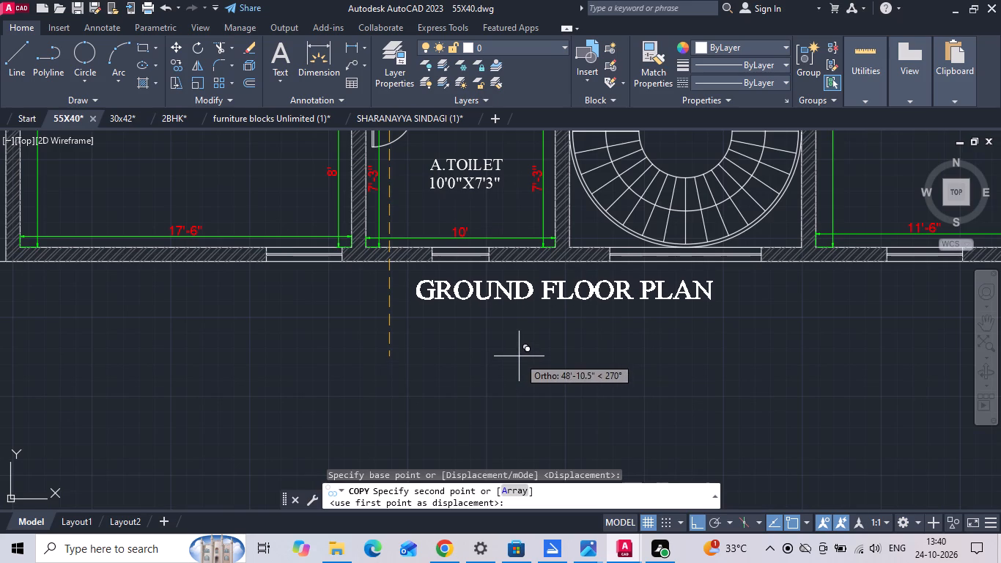
left_click(519, 356)
key("Escape")
Copy the furnished plan's GROUND FLOOR PLAN title to the same spot beneath the plan copy beyond the reference image, using matching bottom-wall window corners.
scroll(508, 370, "down", 5)
scroll(493, 281, "up", 3)
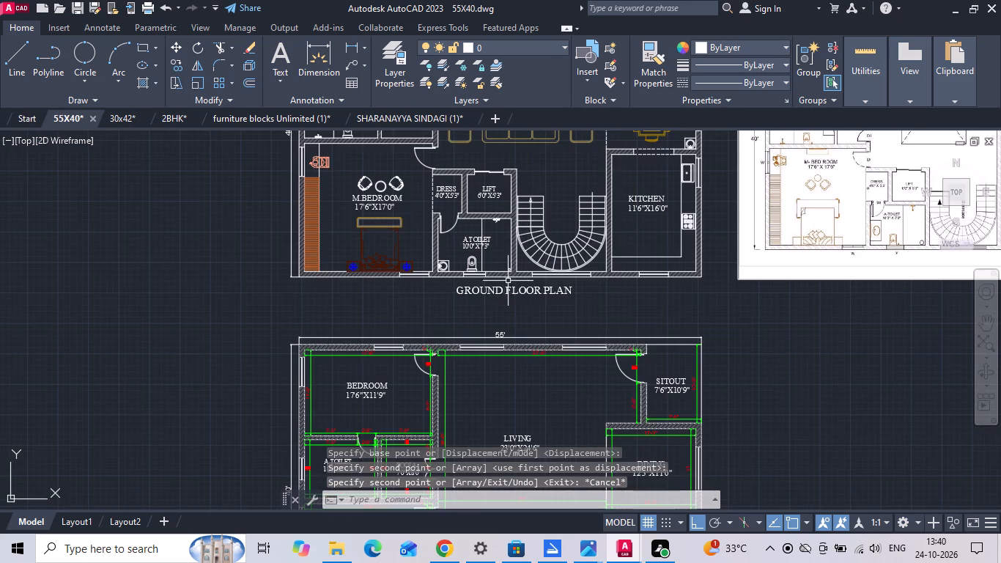
left_click(504, 287)
right_click(504, 287)
left_click(522, 284)
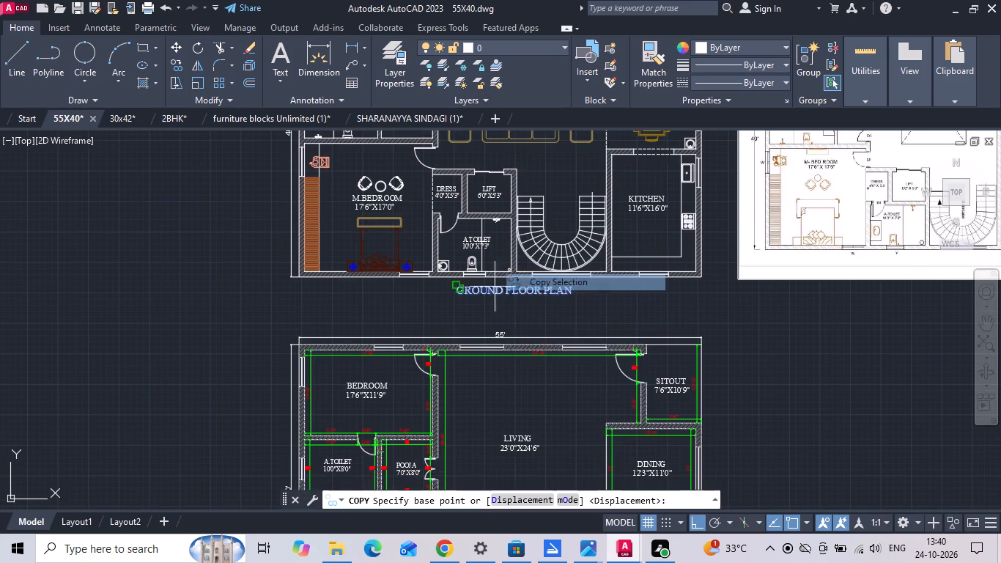
scroll(440, 282, "up", 4)
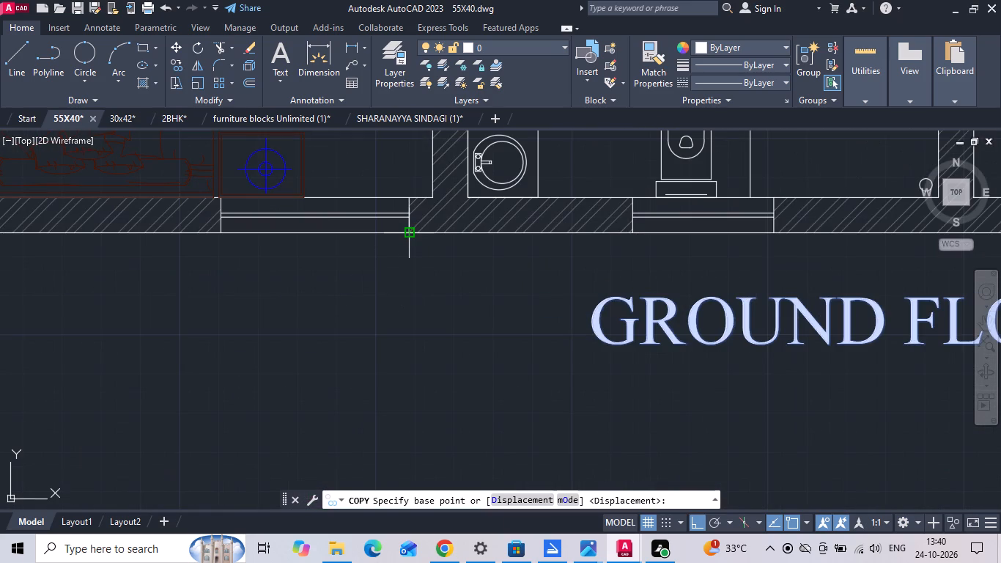
left_click(411, 237)
scroll(311, 285, "down", 7)
scroll(496, 302, "up", 2)
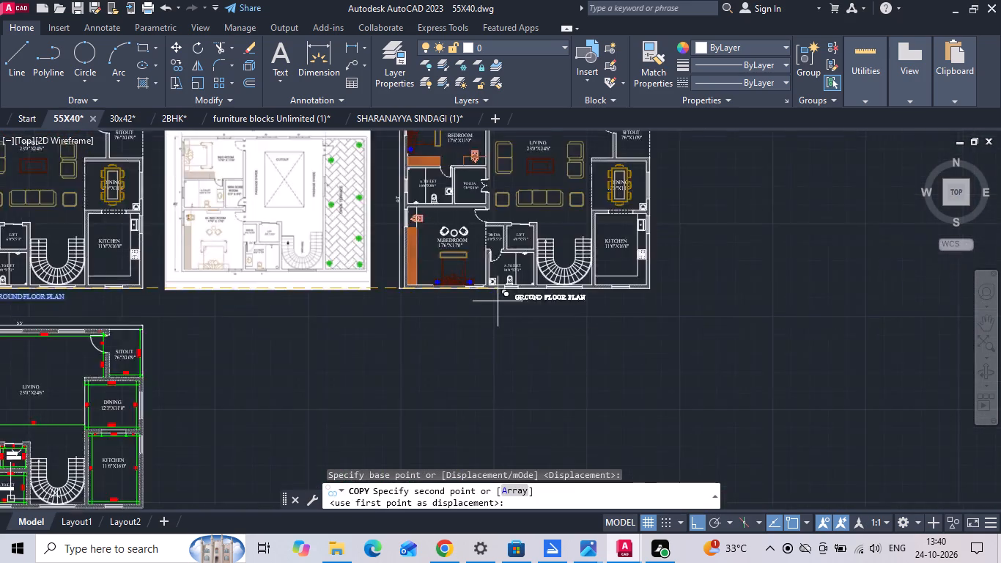
scroll(498, 301, "up", 3)
scroll(442, 268, "up", 3)
left_click(413, 241)
scroll(399, 250, "down", 3)
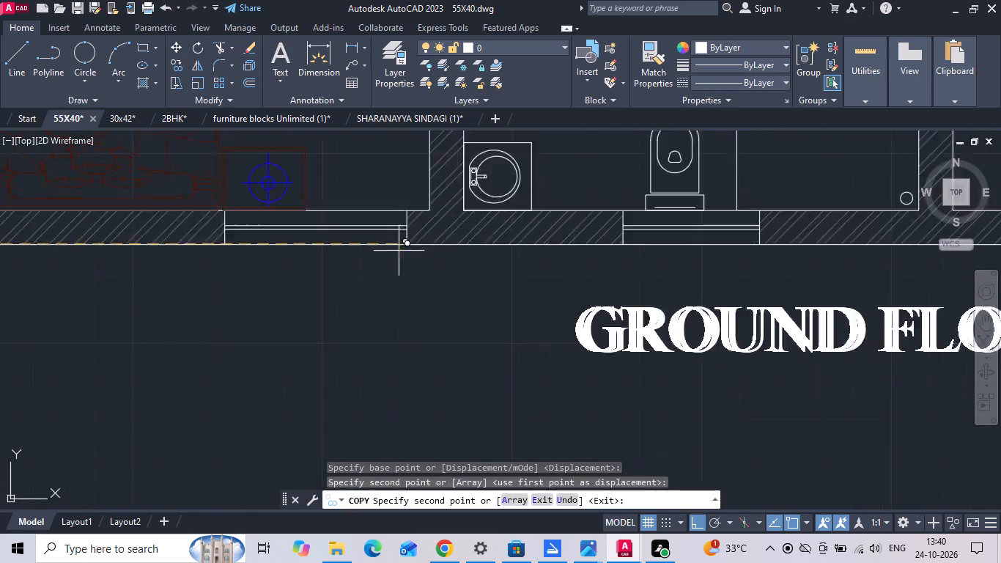
key("Escape")
Change the title beneath the plan copy to FIRST FLOOR PLAN.
double_click(579, 289)
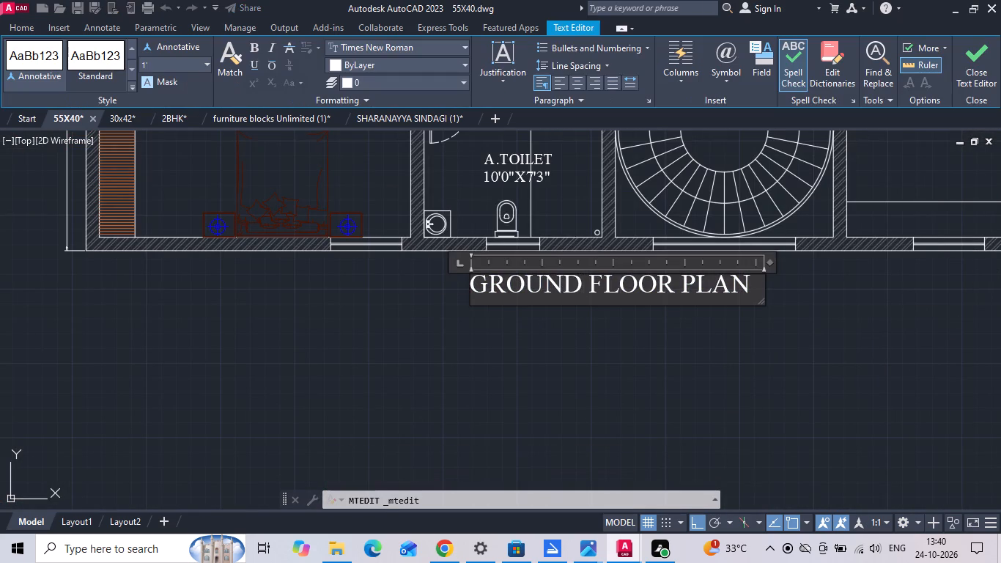
key("BackSpace")
key("BackSpace")
key("BackSpace")
key("BackSpace")
key("BackSpace")
key("BackSpace")
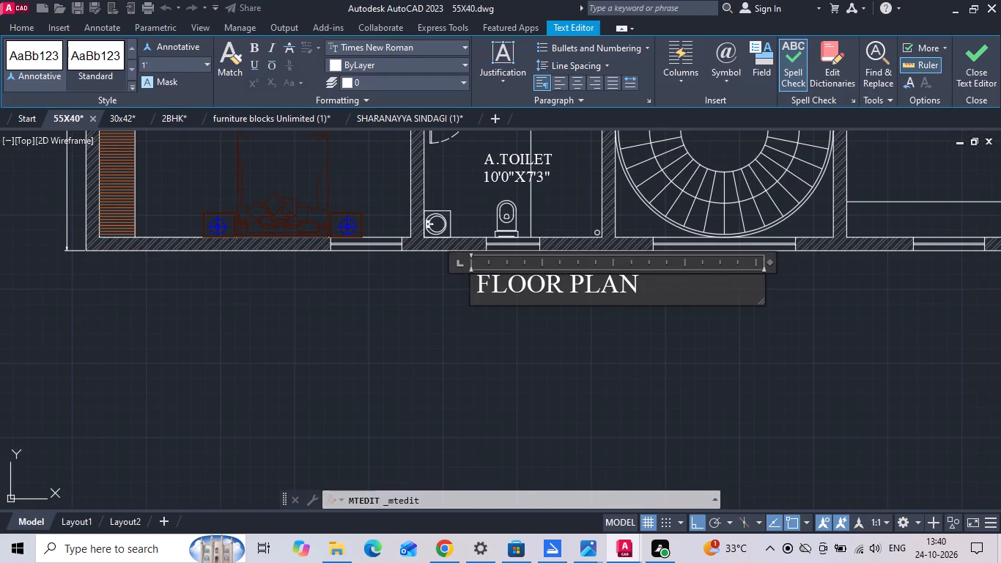
key("f")
type("IRST")
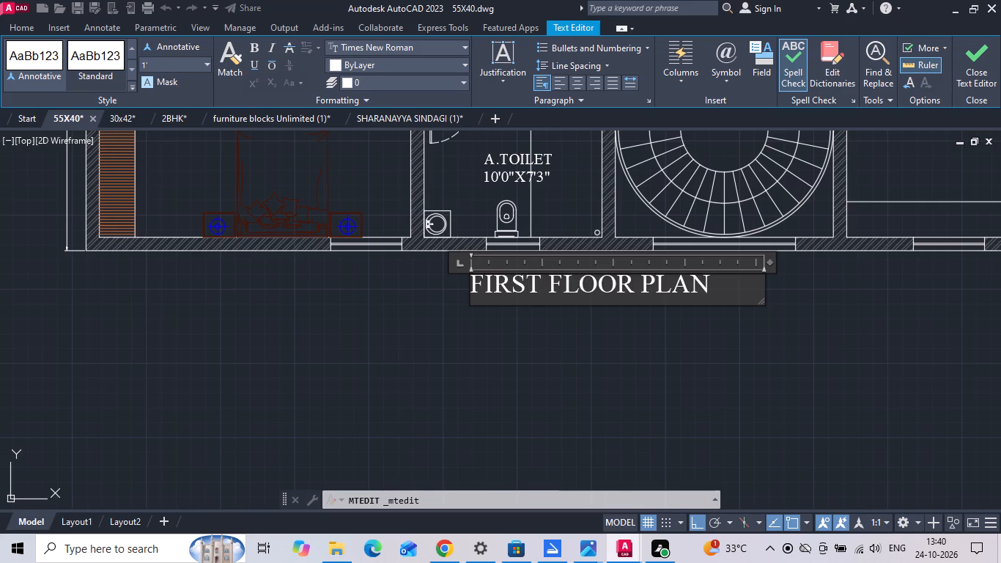
left_click(588, 356)
Erase the living room's sofas, side seats, centre table and LIVING label from the first floor plan.
scroll(596, 383, "down", 2)
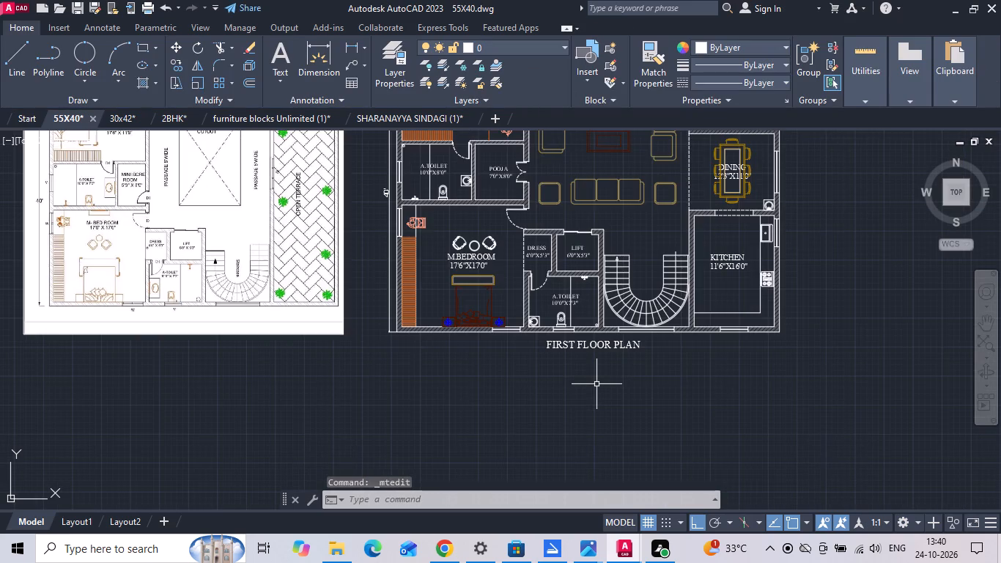
scroll(601, 399, "down", 1)
middle_click_drag(537, 400, 564, 408)
scroll(361, 314, "up", 1)
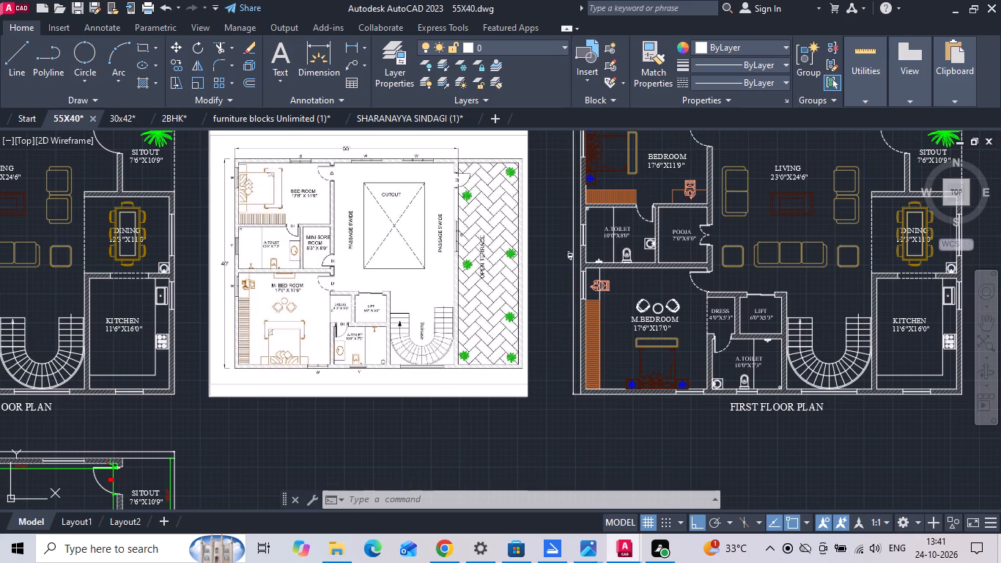
scroll(349, 318, "down", 1)
scroll(651, 221, "up", 2)
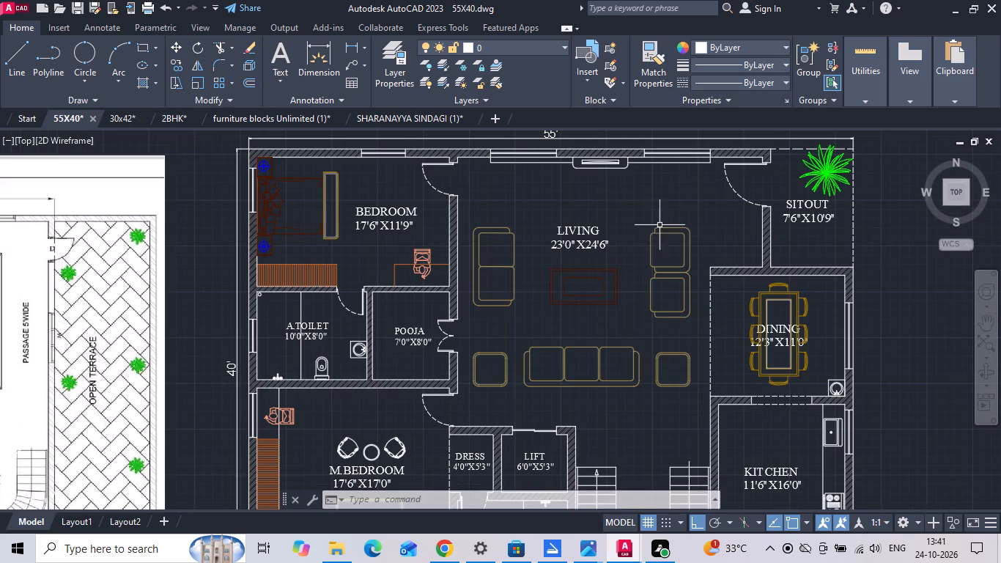
left_click_drag(665, 205, 656, 234)
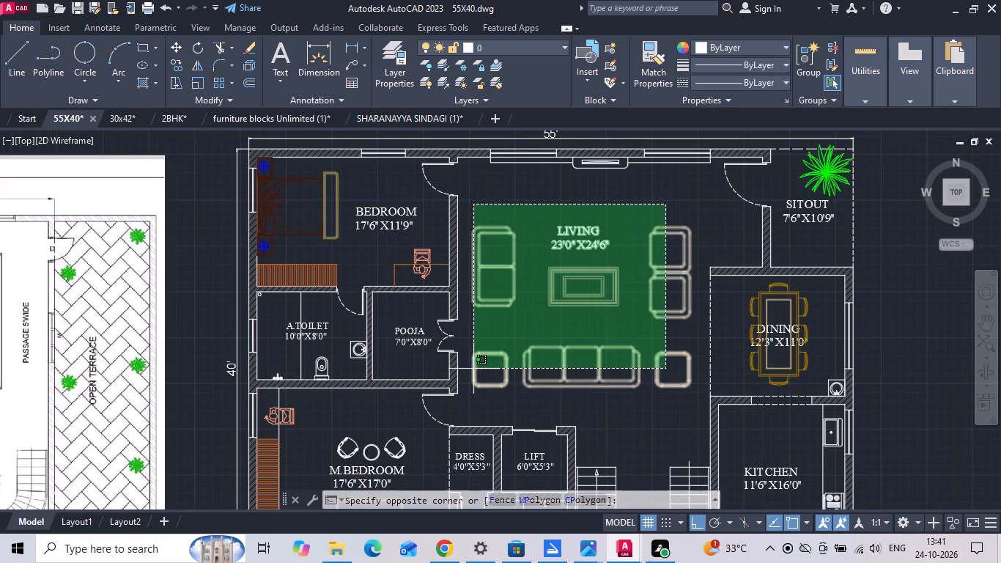
left_click(473, 369)
key("Delete")
Erase the TV unit and the thin ledge lines along the living room's top wall.
scroll(614, 153, "up", 3)
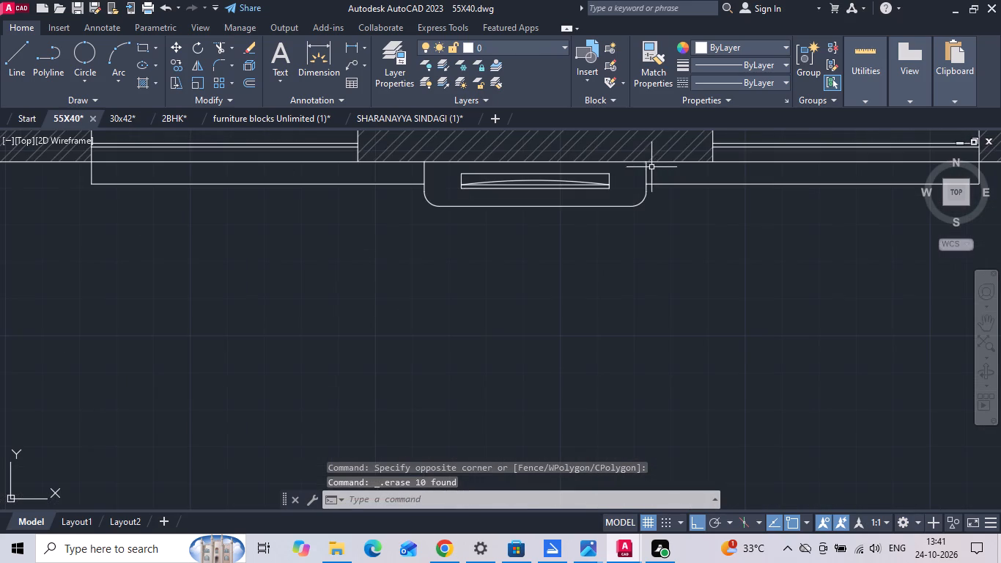
left_click_drag(670, 170, 654, 177)
scroll(360, 244, "down", 1)
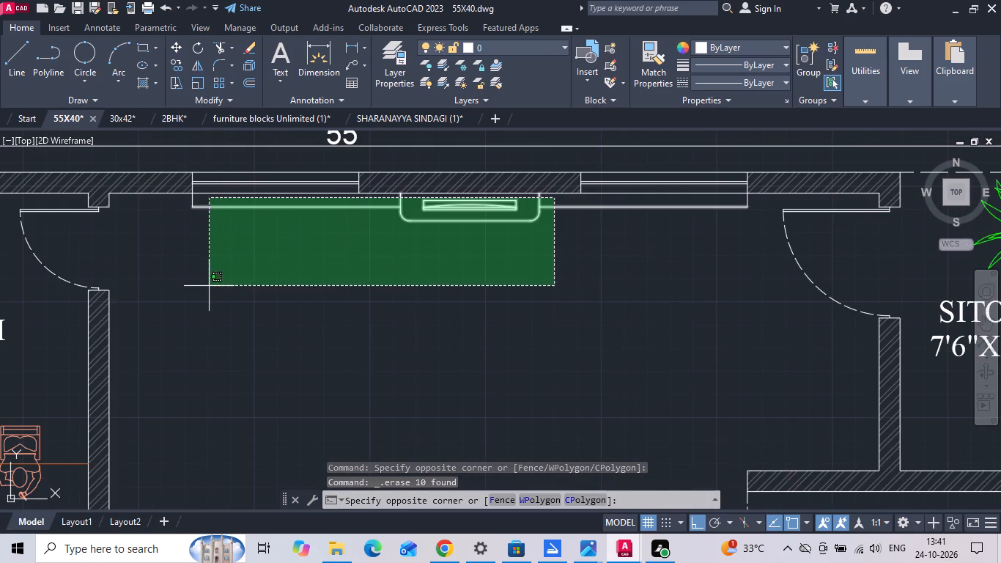
left_click(193, 295)
key("Delete")
left_click_drag(761, 199, 736, 207)
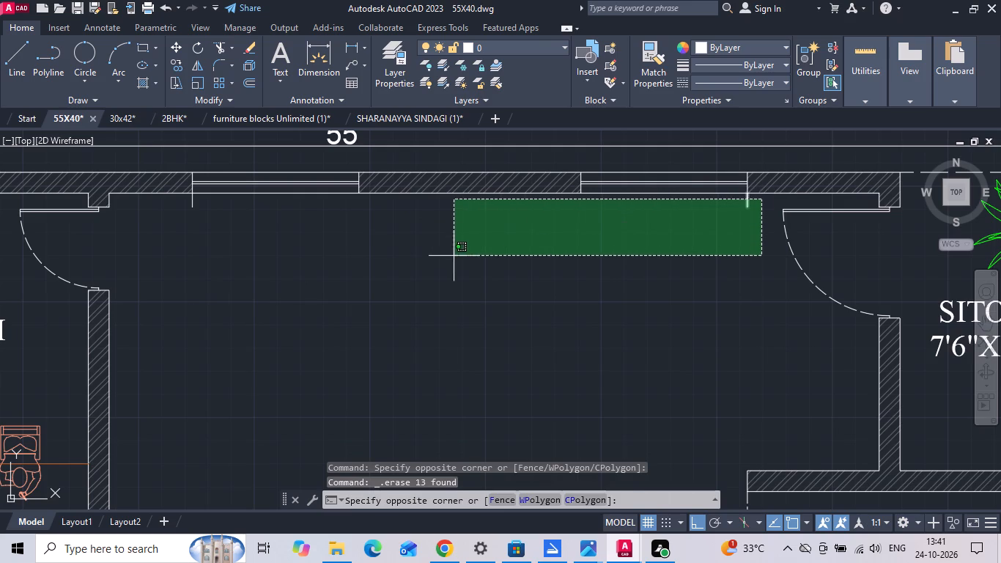
left_click(185, 263)
key("Delete")
Delete the wall hatch from the first floor plan.
scroll(412, 207, "down", 3)
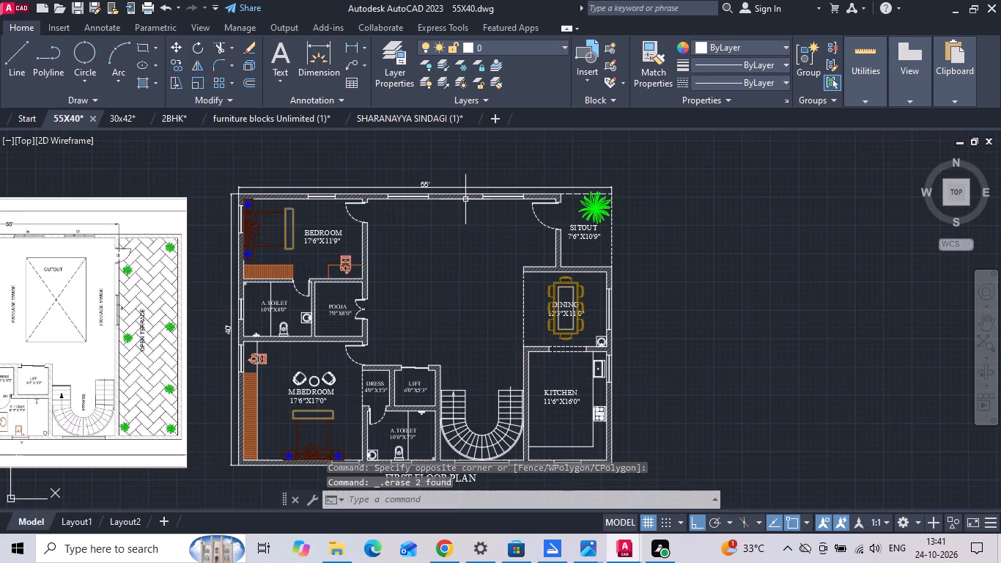
middle_click_drag(473, 305, 698, 238)
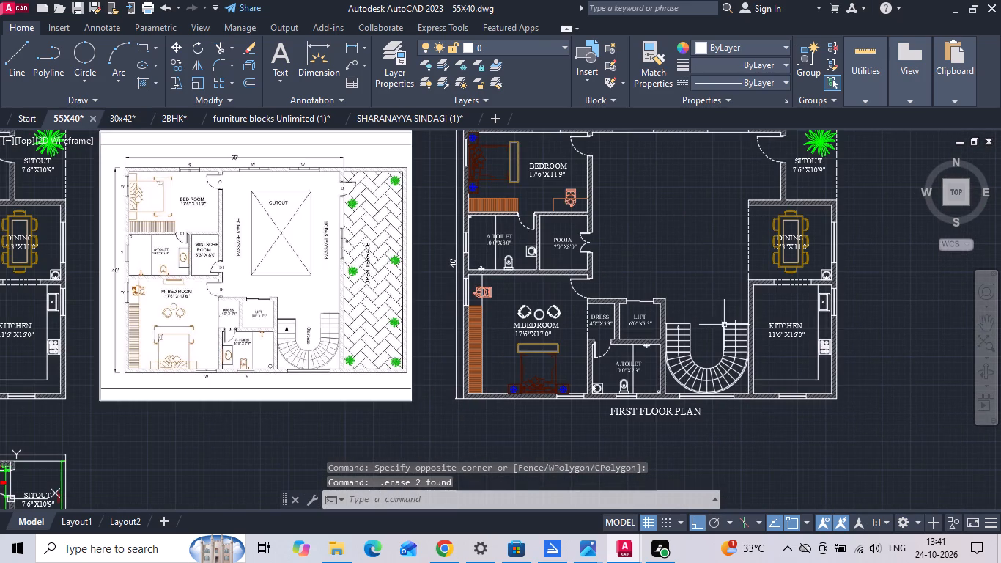
scroll(742, 383, "up", 2)
left_click(759, 387)
key("Delete")
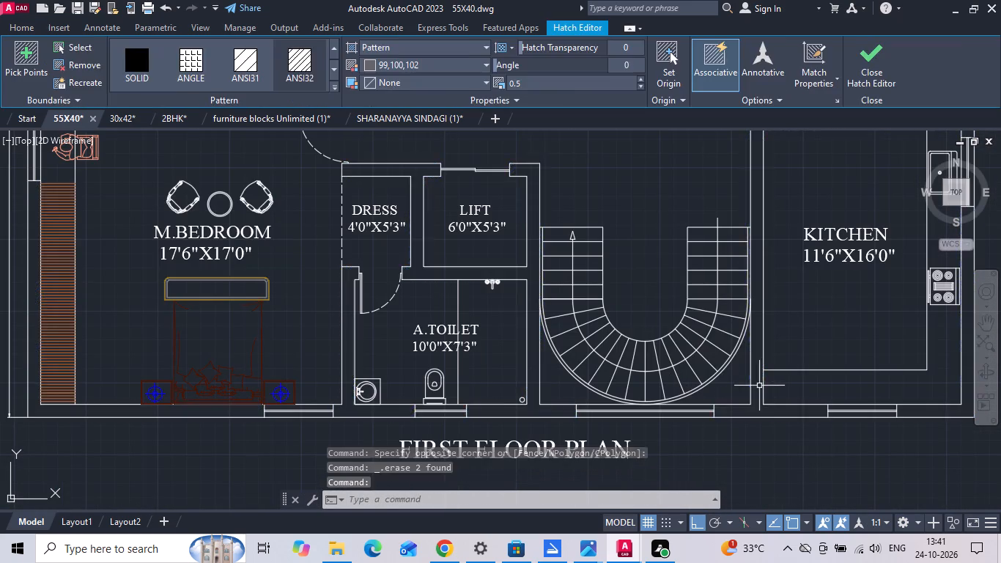
Erase the sitout's wall and door, along with the dining room's cross walls, table set and label.
scroll(706, 392, "down", 2)
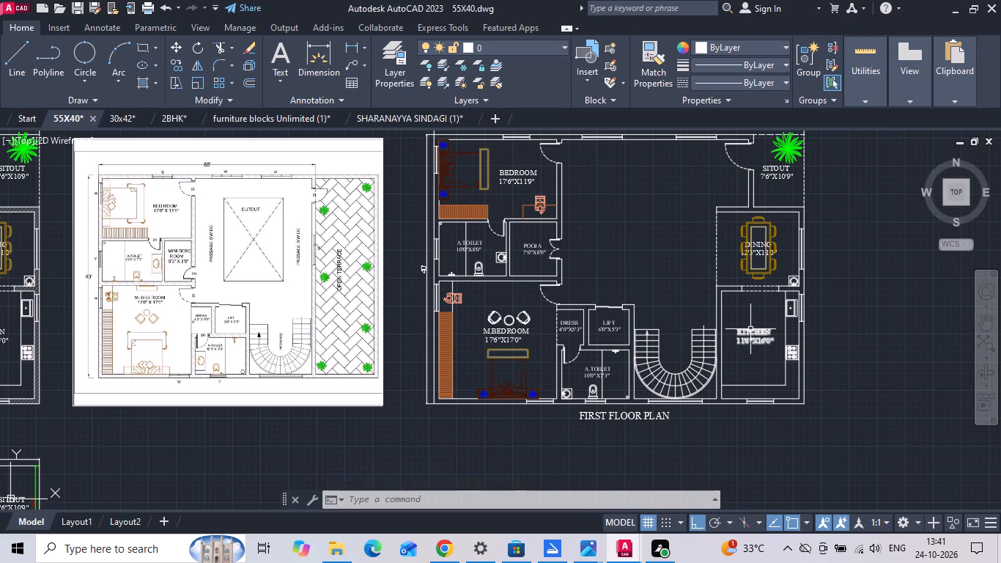
middle_click_drag(753, 330, 747, 393)
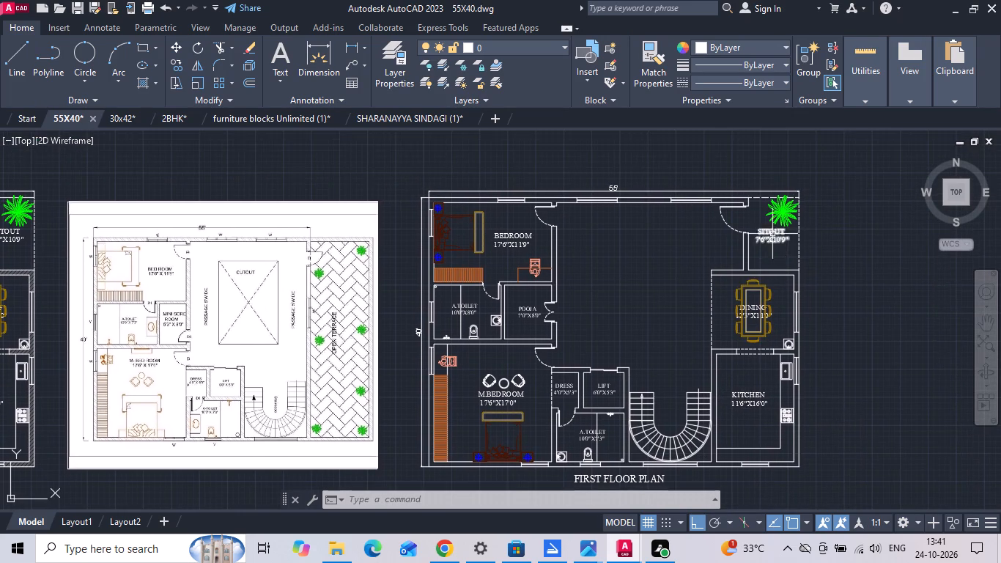
scroll(750, 222, "up", 1)
left_click_drag(750, 214, 735, 245)
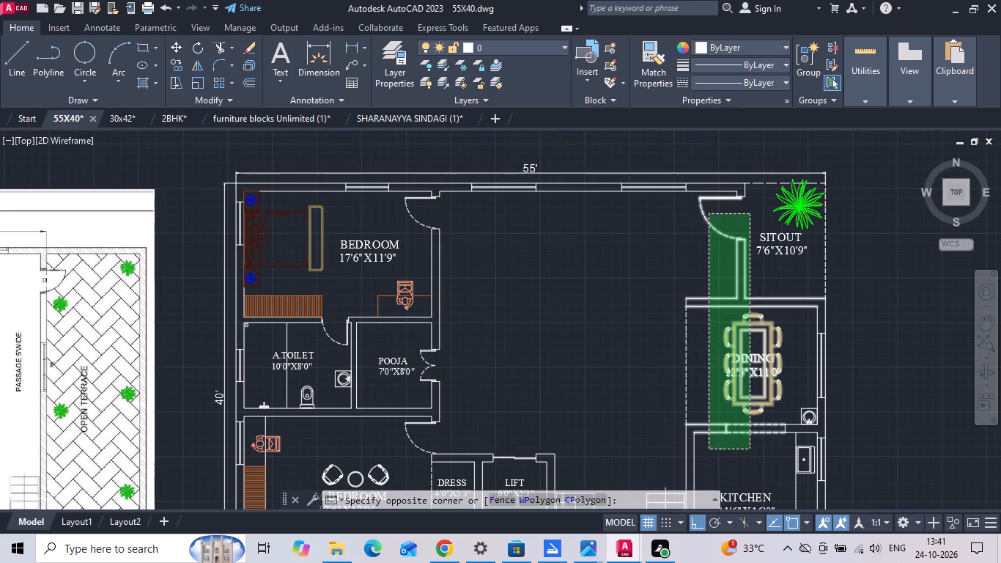
left_click(709, 449)
key("Delete")
Erase the sitout's dashed outer edge line and the dining-kitchen side's label, counter, fixtures, windows and inner wall line.
middle_click_drag(734, 435, 703, 317)
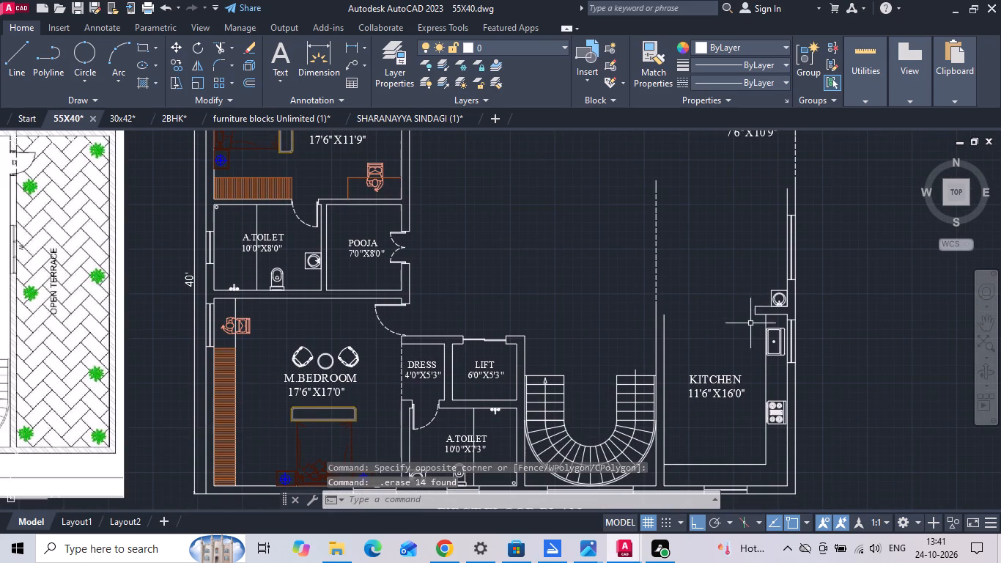
left_click(799, 171)
left_click(774, 158)
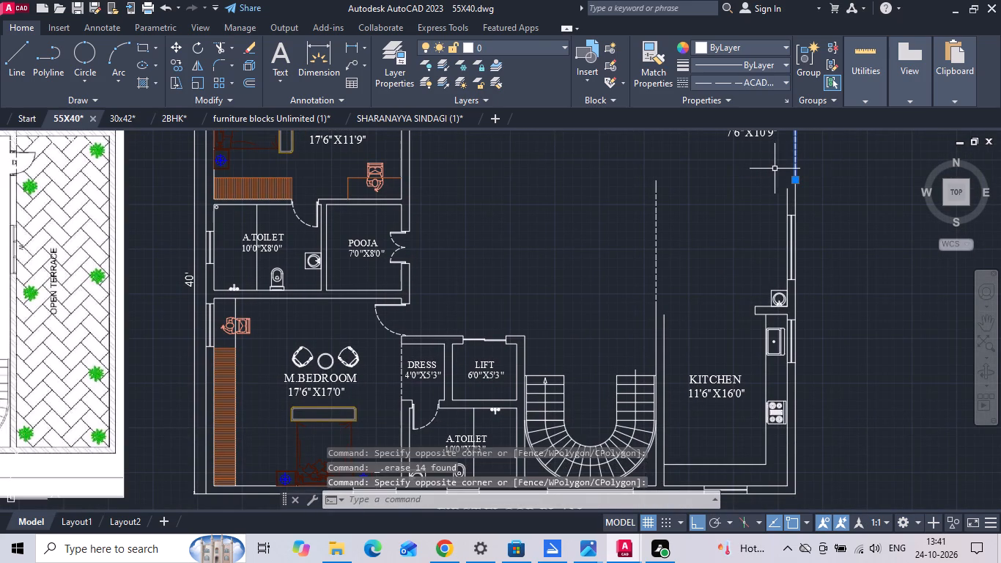
key("Delete")
left_click_drag(791, 192, 787, 203)
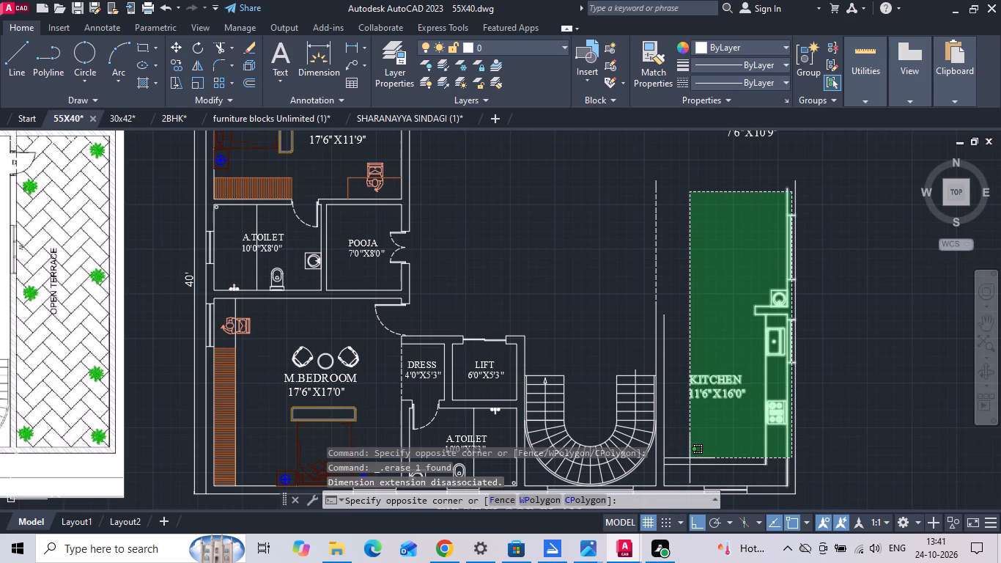
left_click(684, 474)
key("Delete")
Erase the two leftover short window lines beside the outer wall line on the former dining and kitchen side.
middle_click_drag(690, 446, 739, 361)
scroll(798, 367, "down", 1)
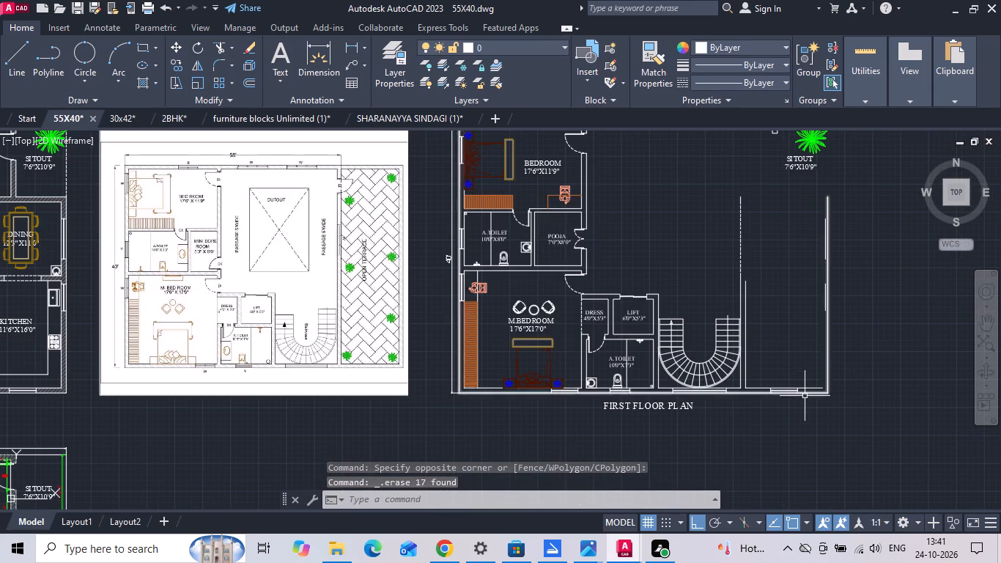
scroll(826, 246, "up", 2)
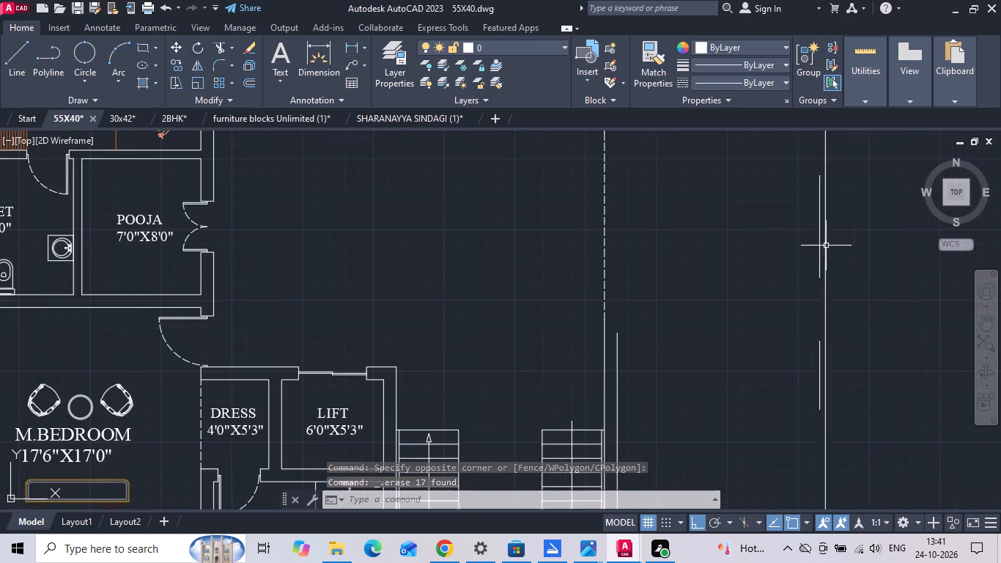
left_click(820, 237)
key("Delete")
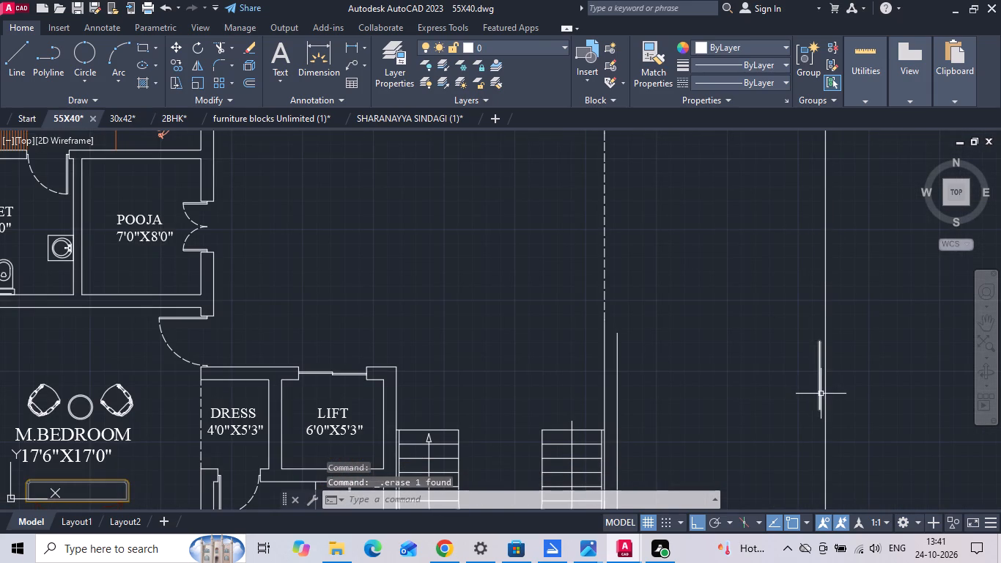
left_click(821, 394)
key("Delete")
Erase the window in the bottom wall of the former kitchen area.
scroll(756, 318, "down", 2)
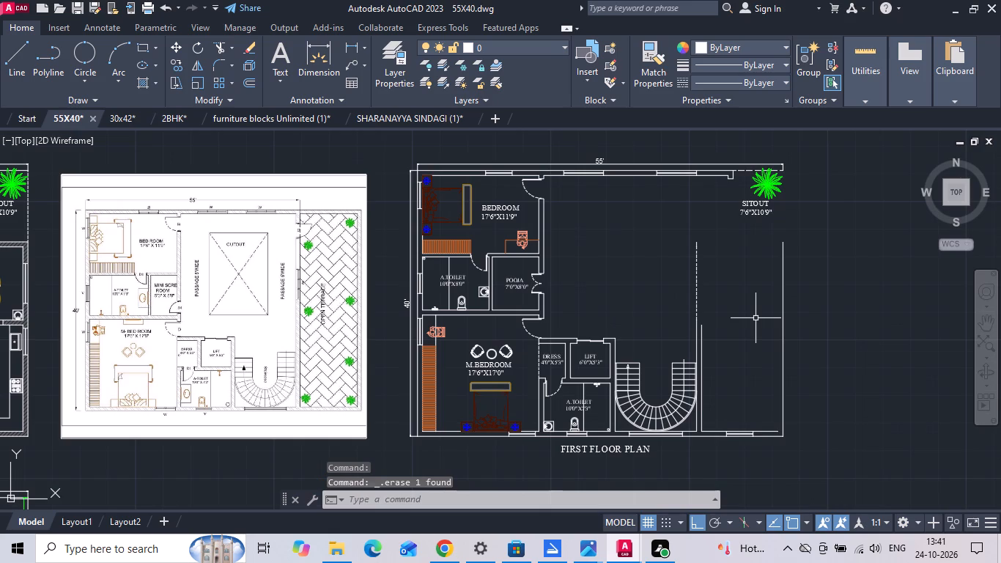
scroll(757, 401, "up", 2)
middle_click_drag(731, 395, 736, 339)
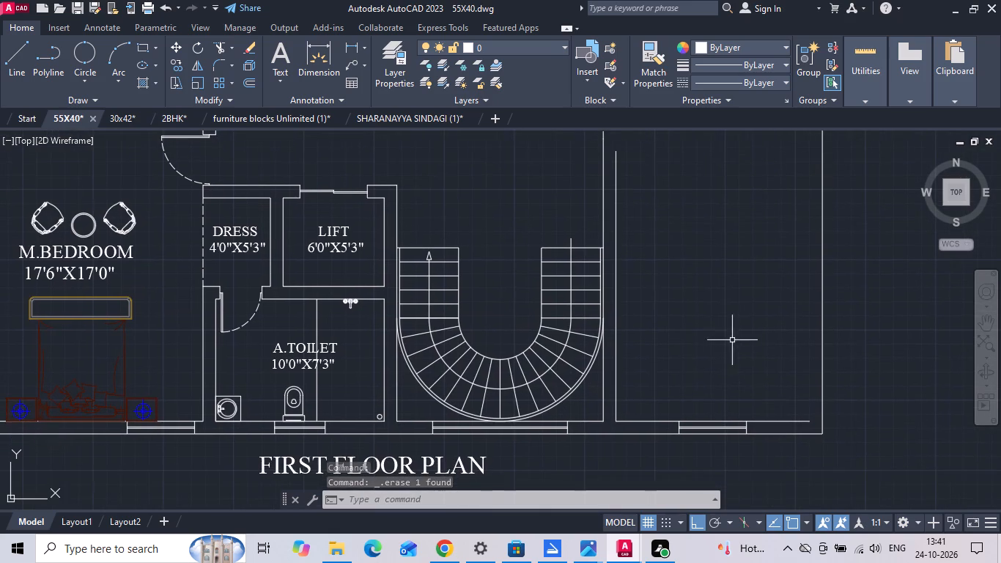
left_click_drag(657, 404, 665, 420)
left_click(758, 474)
key("Delete")
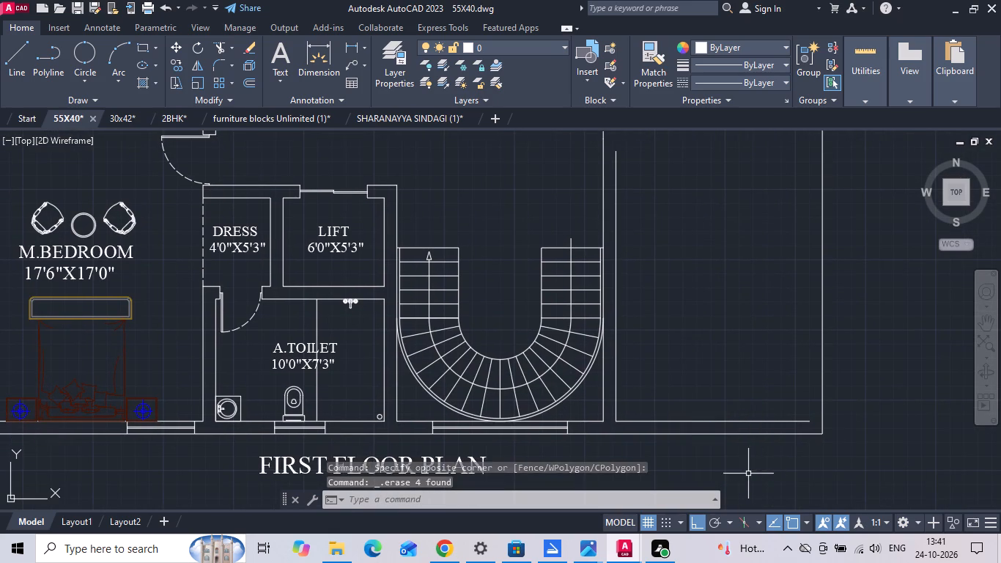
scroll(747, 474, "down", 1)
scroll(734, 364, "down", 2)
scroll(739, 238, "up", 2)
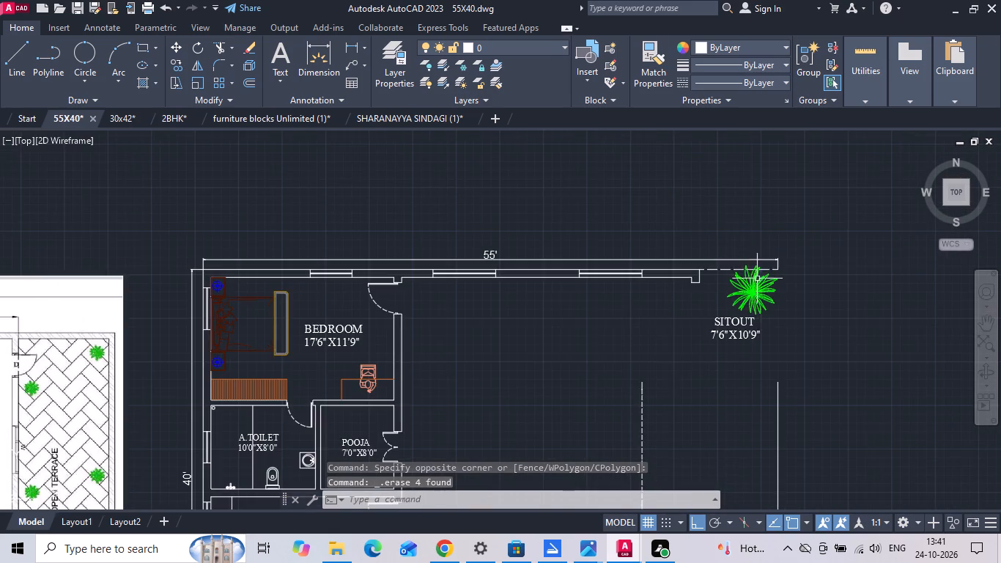
Erase the SITOUT label and size text, the dashed line along its top edge, and the adjoining top wall's end lines.
scroll(808, 312, "down", 1)
left_click(761, 325)
key("Delete")
scroll(748, 298, "up", 2)
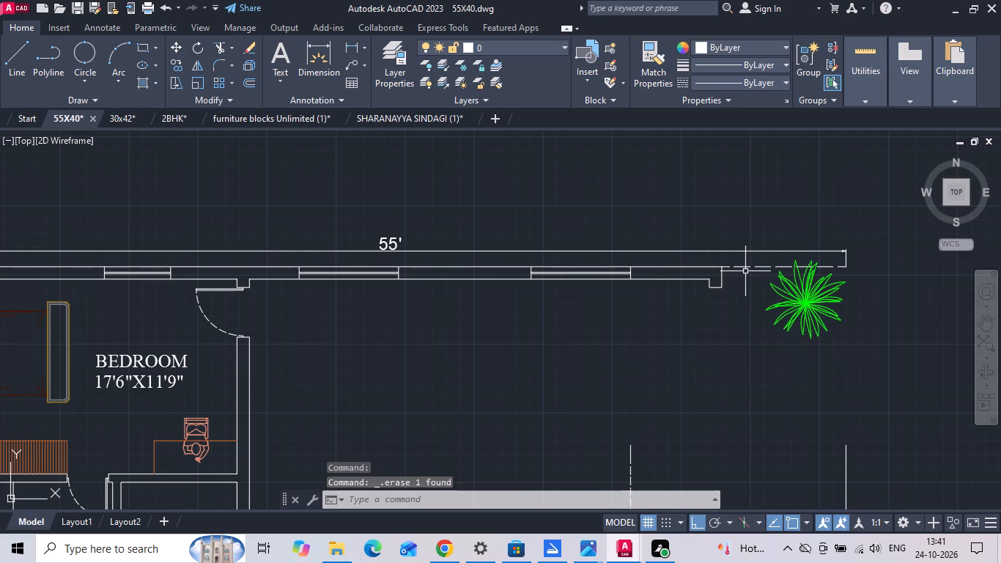
left_click(746, 268)
key("Delete")
scroll(728, 276, "up", 2)
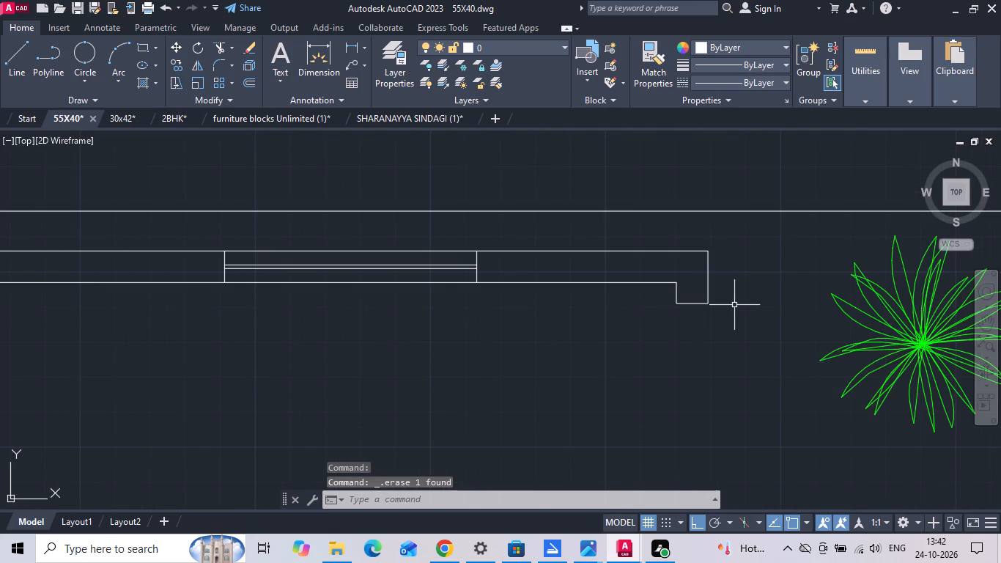
left_click_drag(735, 300, 705, 309)
left_click(608, 340)
key("Delete")
Fillet the top outer wall line with the vertical outer line to close the former sitout's corner at zero radius.
scroll(599, 306, "down", 2)
scroll(731, 287, "down", 1)
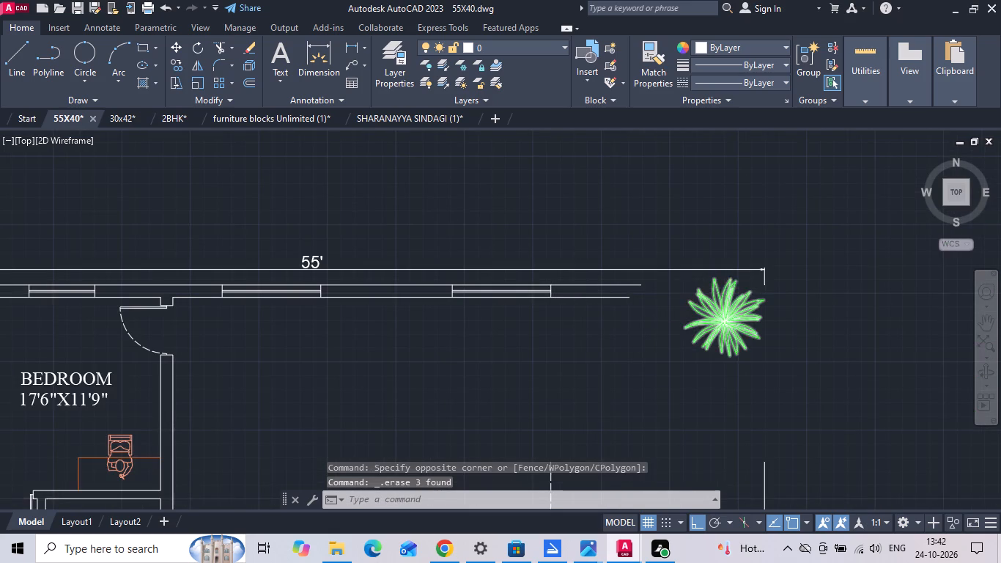
type("F")
key("space")
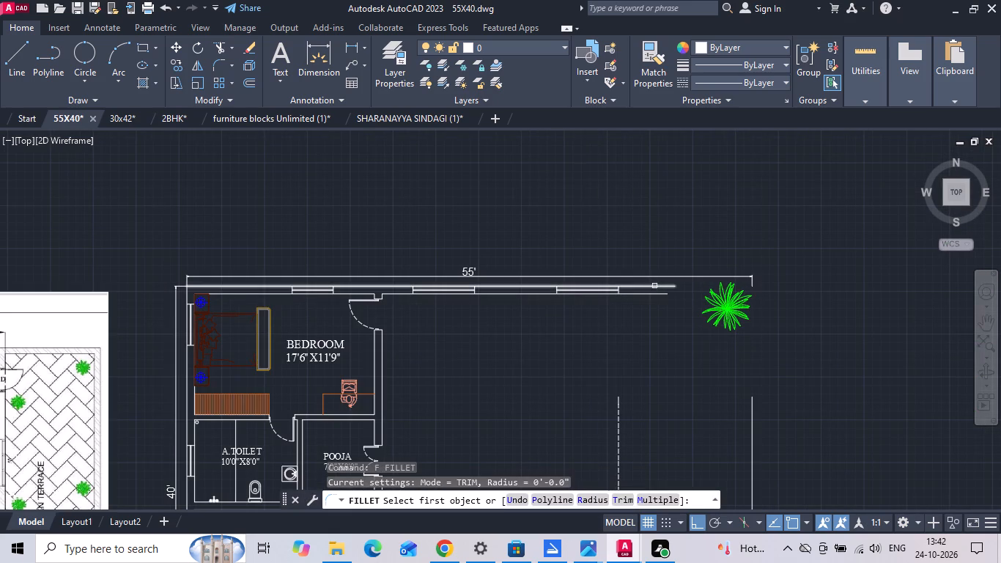
left_click(655, 287)
left_click(752, 422)
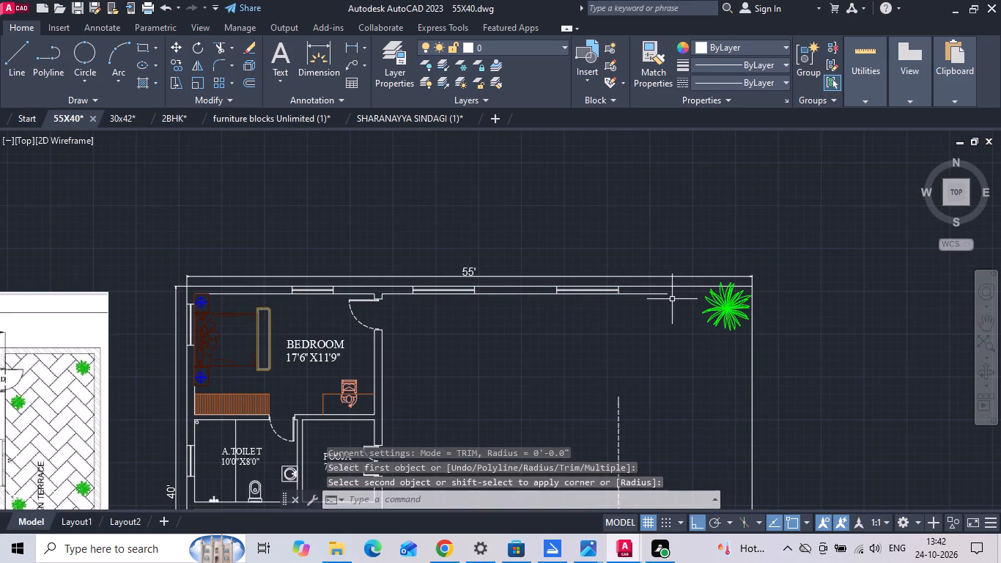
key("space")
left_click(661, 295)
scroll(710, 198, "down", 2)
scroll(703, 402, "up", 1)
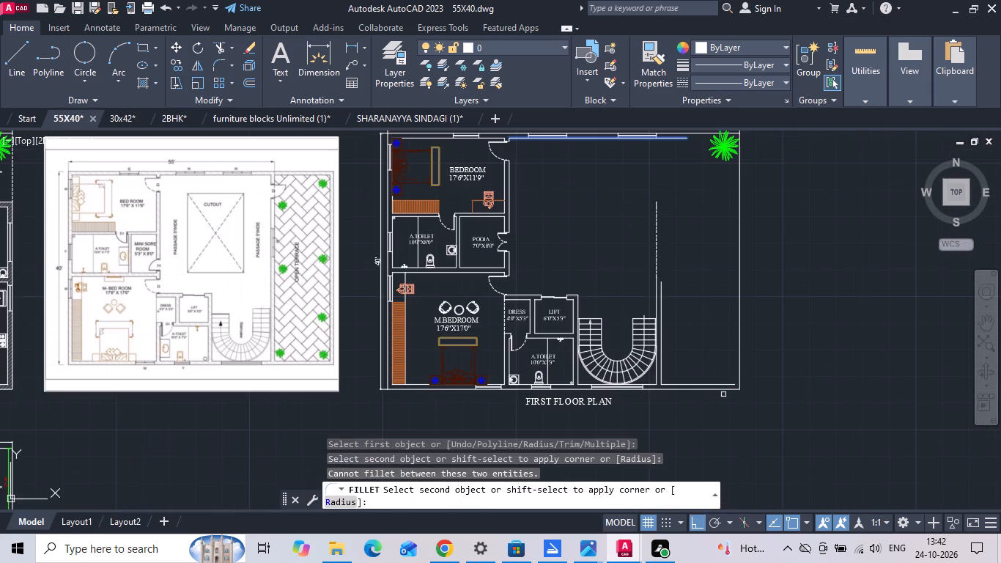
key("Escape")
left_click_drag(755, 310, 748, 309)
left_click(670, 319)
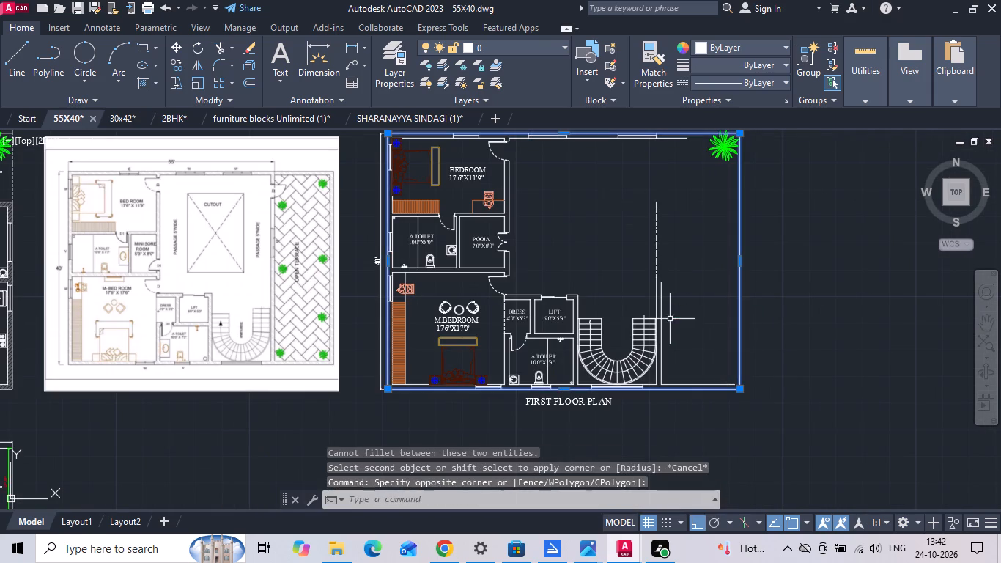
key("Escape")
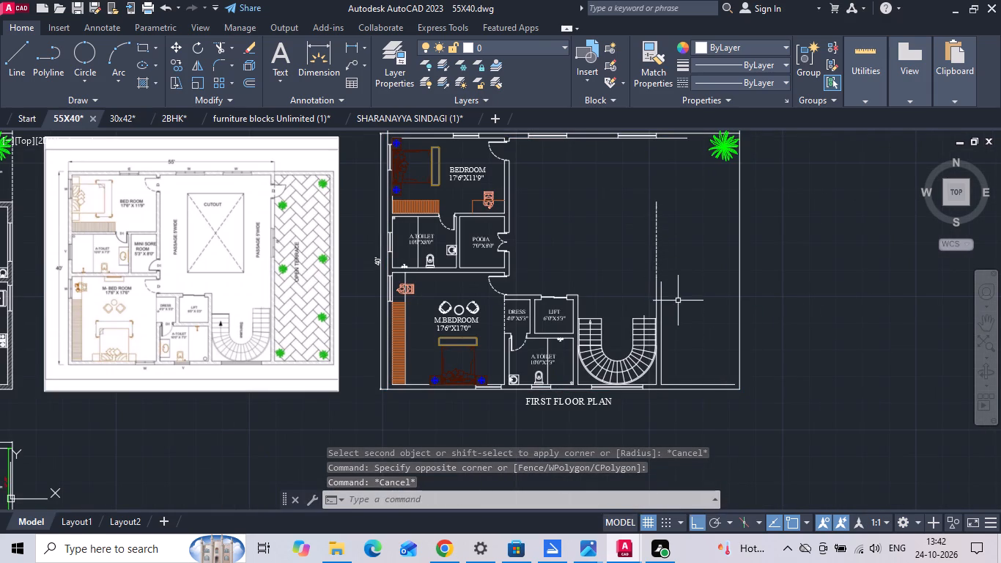
Copy the vertical wall line beside the staircase to the outer end of the bottom inner wall line.
scroll(661, 357, "up", 2)
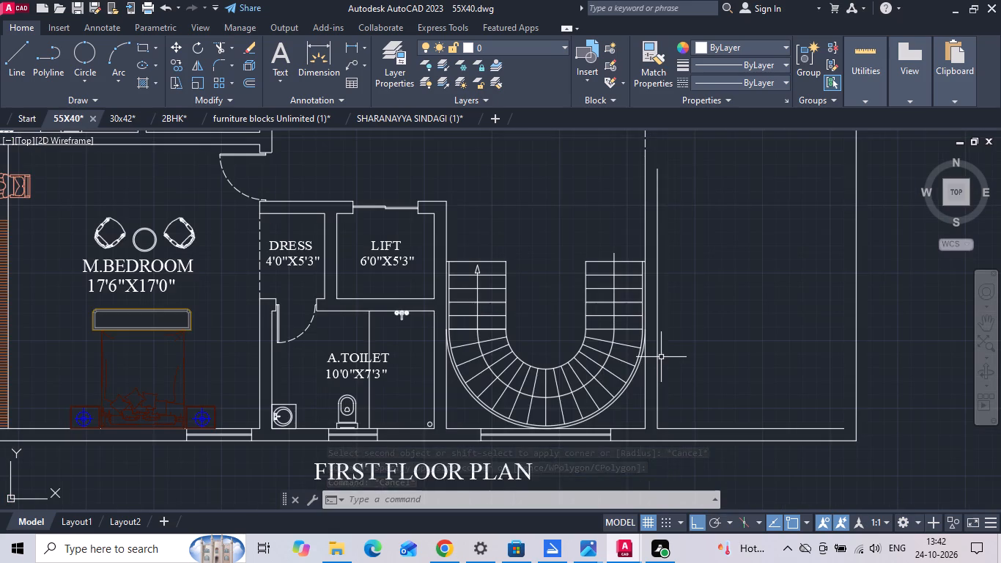
left_click(661, 325)
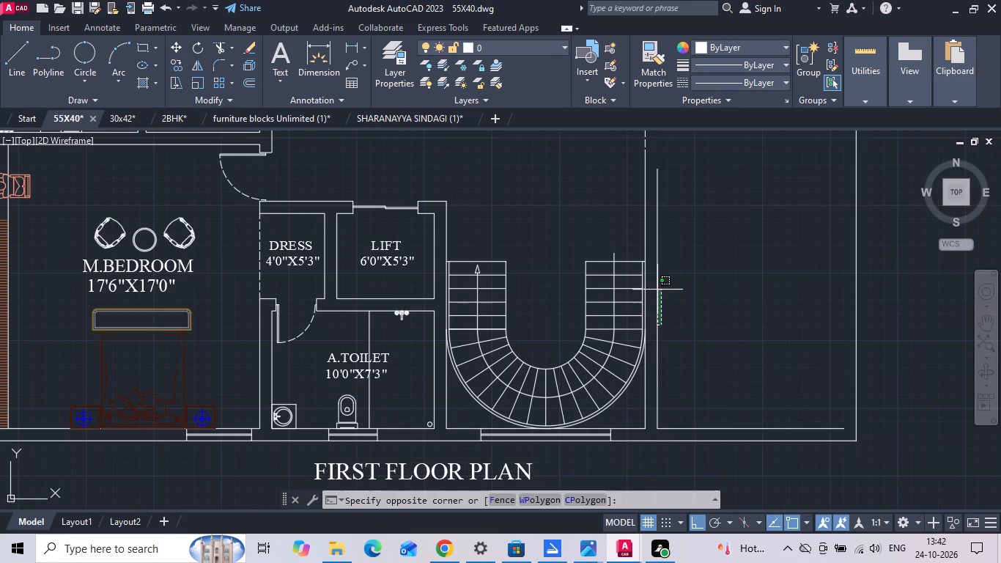
left_click(651, 274)
right_click(679, 252)
left_click(704, 283)
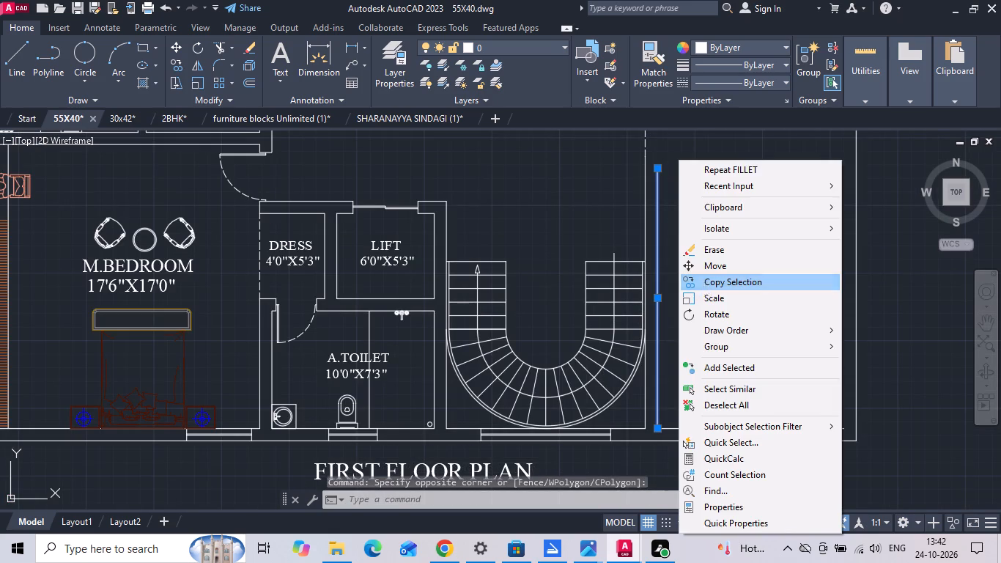
left_click(657, 430)
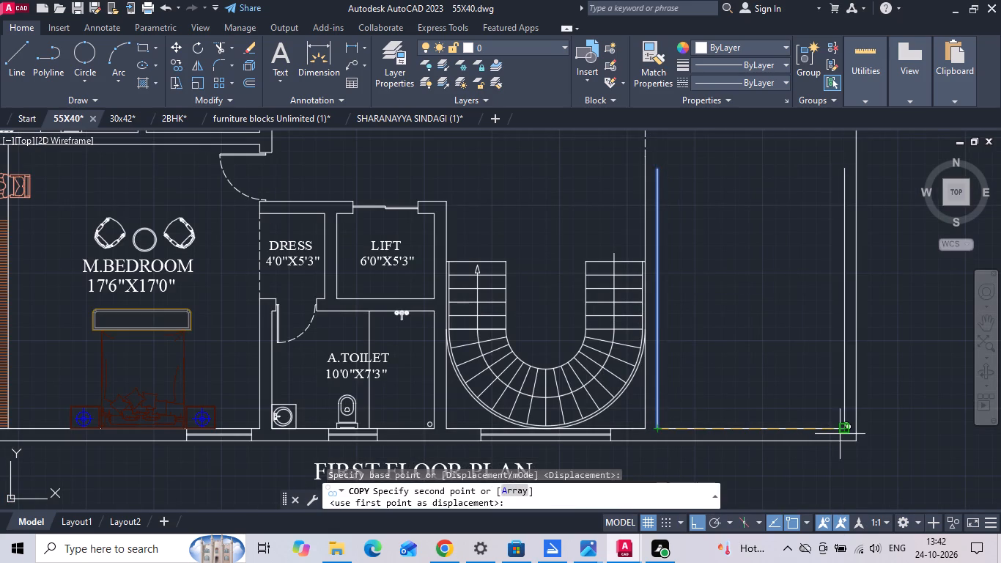
left_click(841, 430)
key("Escape")
Fillet the copied vertical line with the top inner wall line to close the inner corner at the plant.
key("f")
key("space")
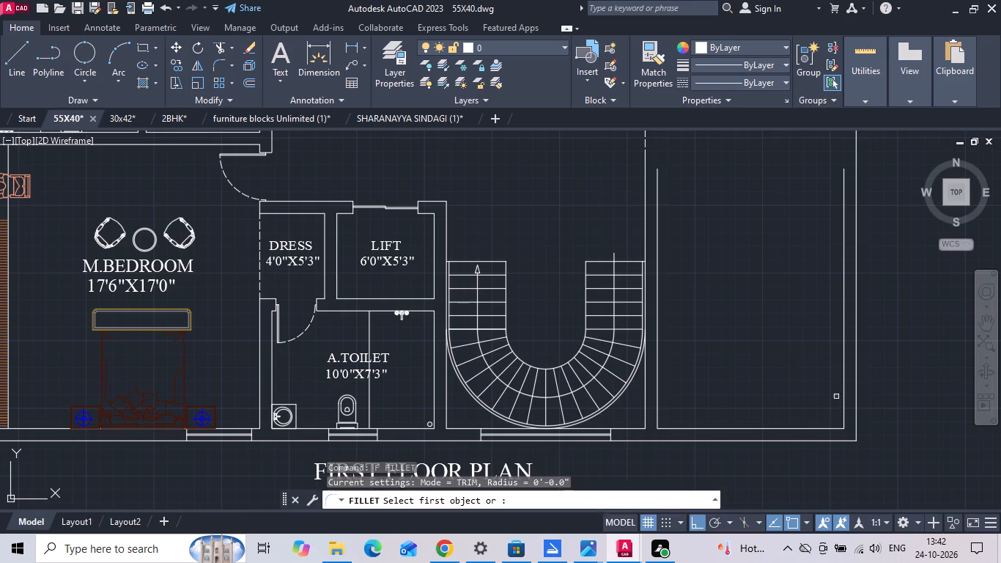
left_click(845, 349)
scroll(783, 413, "down", 2)
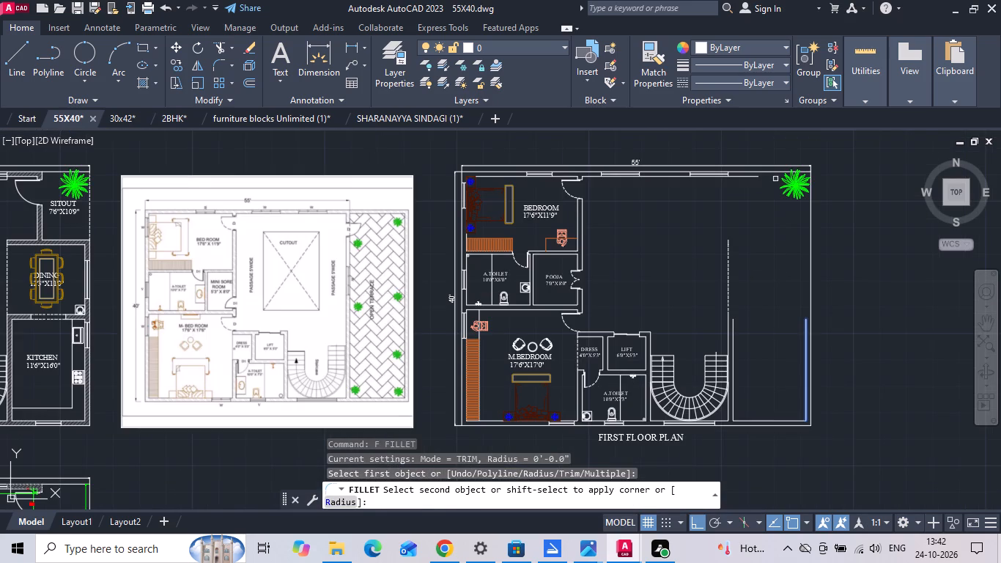
left_click(753, 174)
key("Escape")
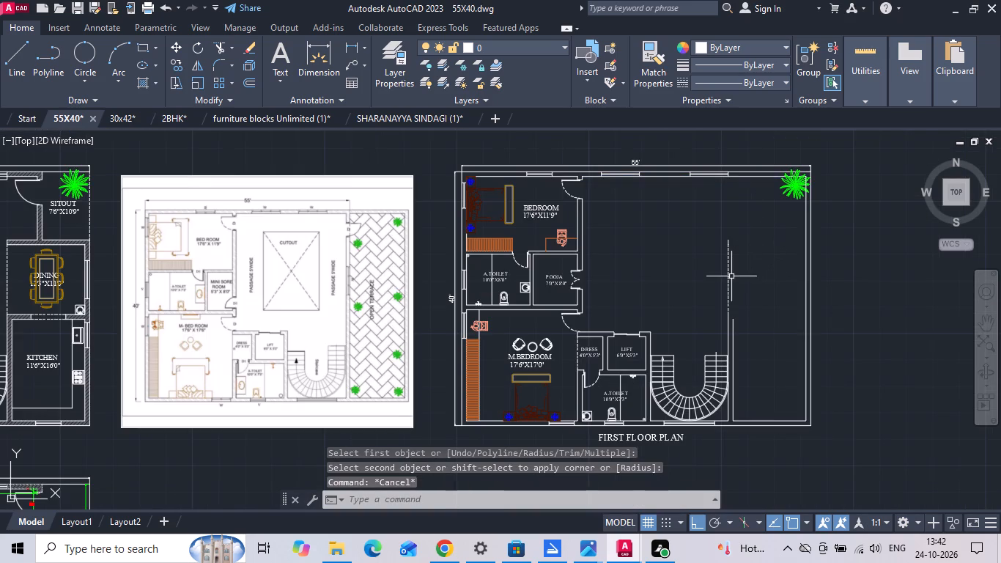
Erase the leftover dashed opening line above the wall beside the staircase.
left_click(730, 276)
key("Delete")
left_click_drag(701, 237, 727, 270)
left_click(753, 287)
key("Delete")
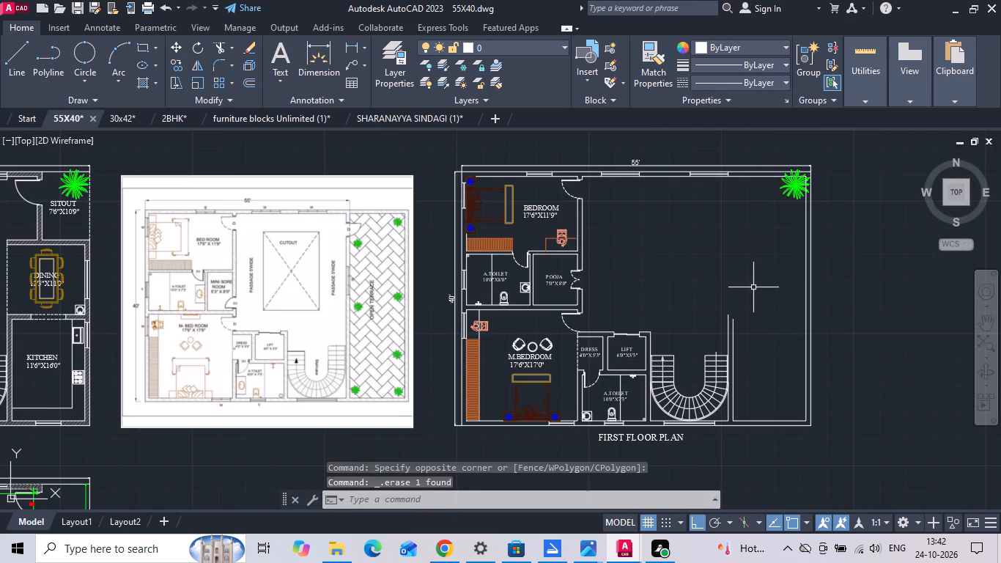
Extend both lines of the wall beside the staircase up to the top inner wall line.
type("EX")
key("space")
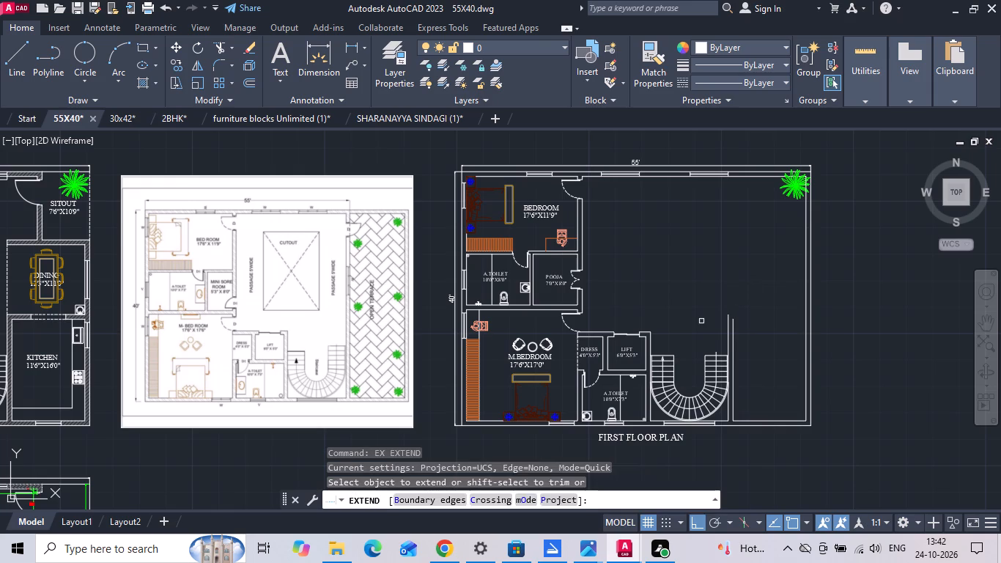
left_click_drag(701, 325, 746, 328)
key("Escape")
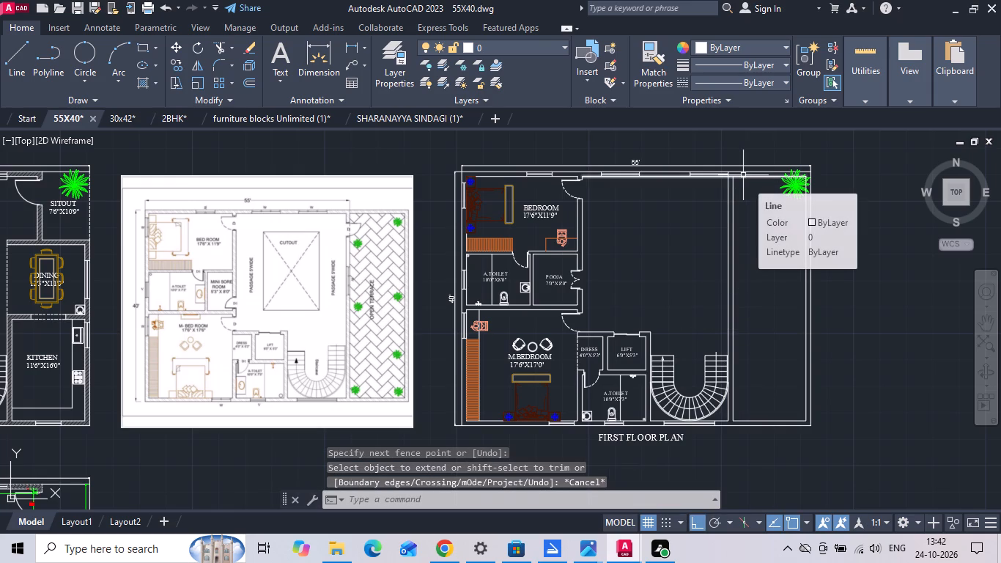
Compare the ground floor plan, the reference image and the first floor plan.
scroll(751, 281, "down", 1)
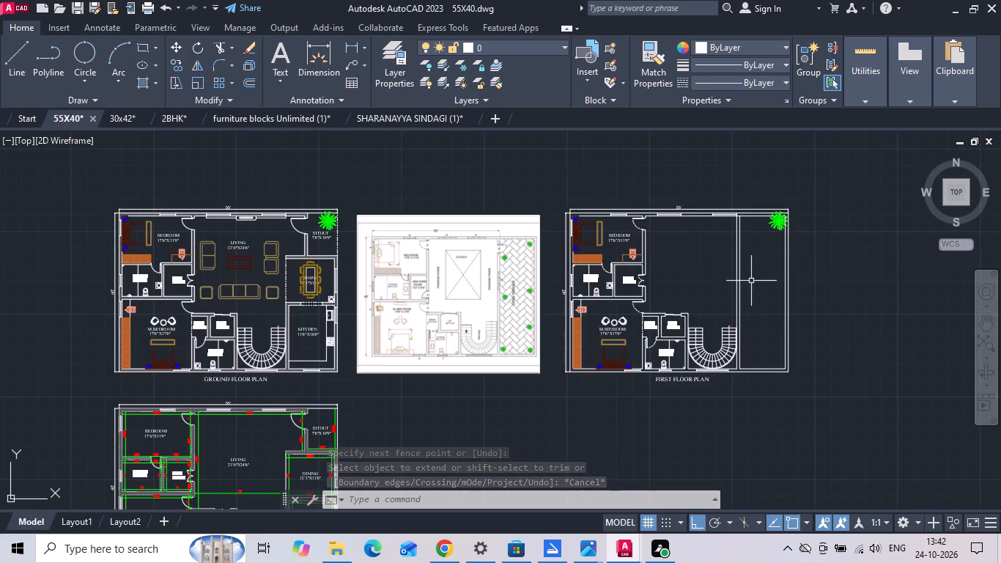
middle_click_drag(671, 254, 770, 243)
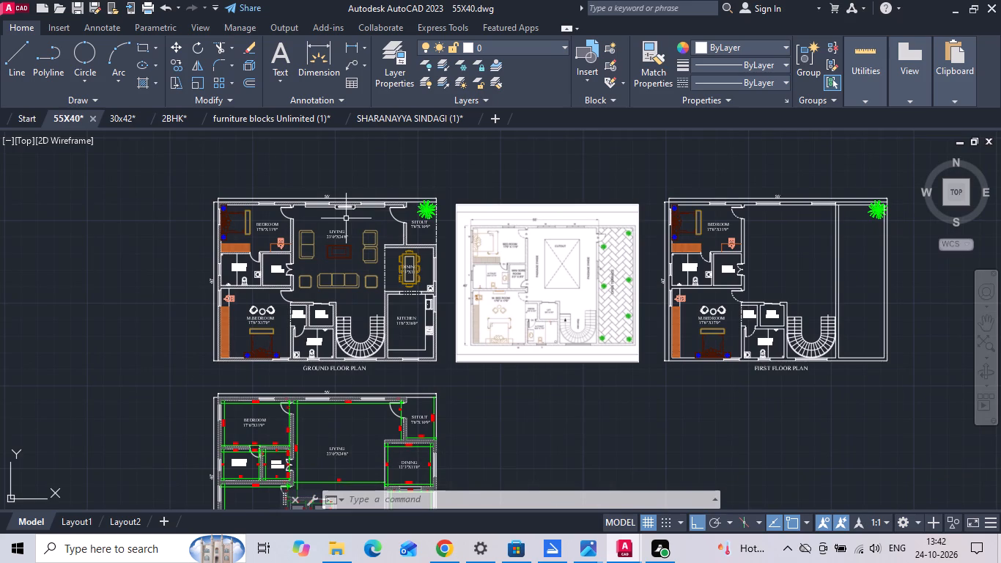
scroll(284, 183, "up", 2)
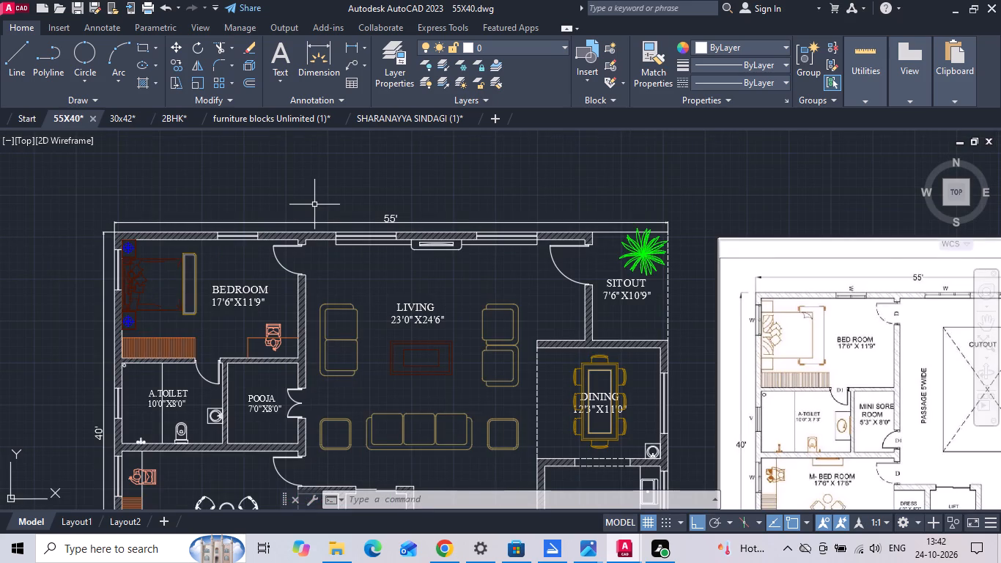
scroll(302, 196, "down", 3)
scroll(564, 228, "up", 1)
scroll(405, 225, "up", 2)
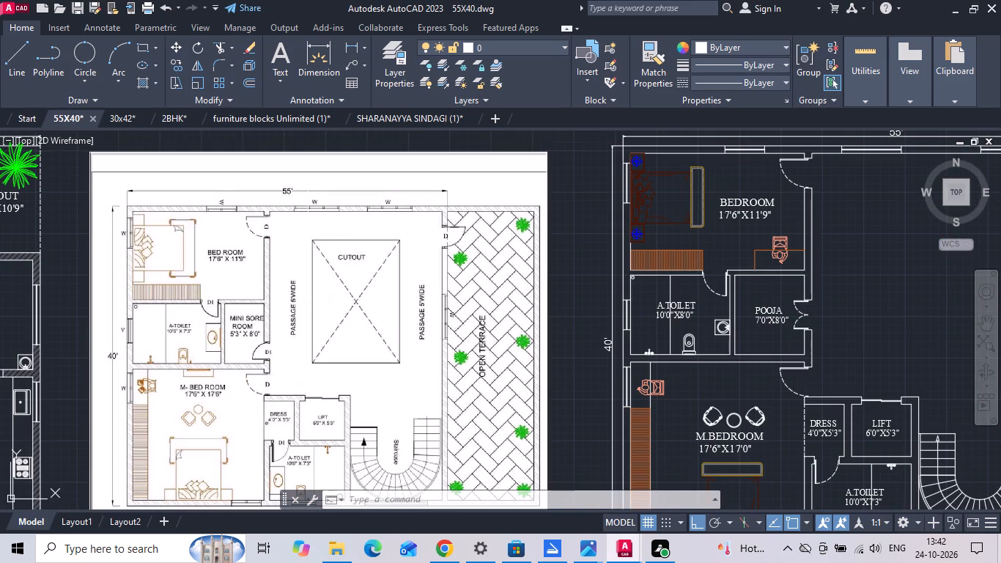
scroll(514, 259, "down", 2)
scroll(189, 220, "up", 2)
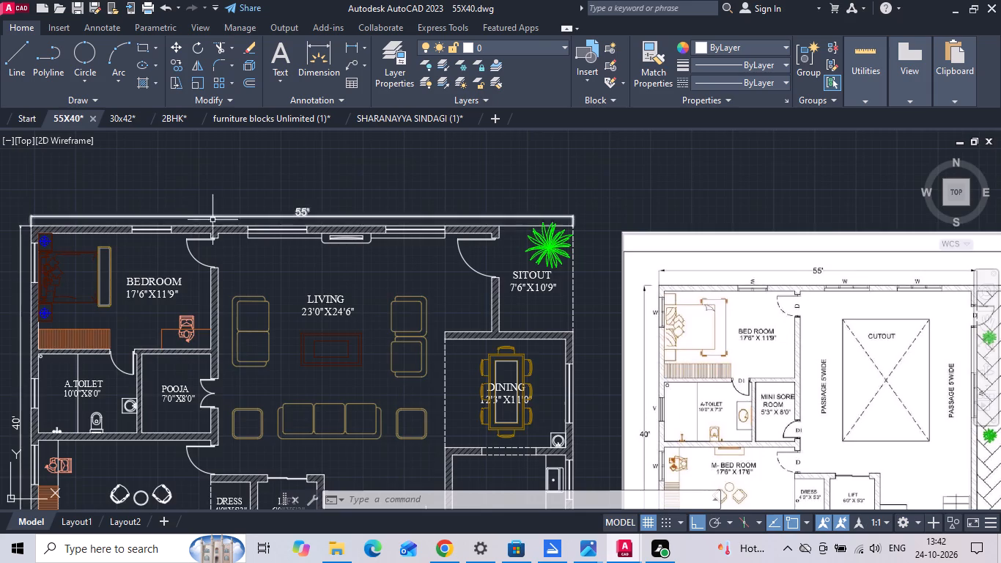
Erase the wall hatch from the furnished ground floor plan and from the dimensioned plan below it.
scroll(244, 232, "up", 2)
left_click(427, 223)
key("Delete")
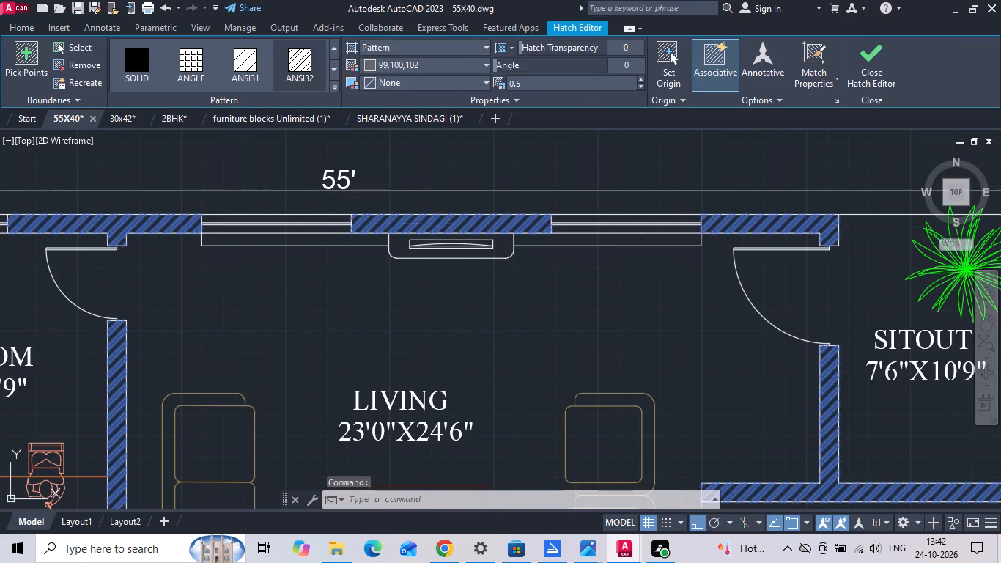
scroll(495, 184, "down", 5)
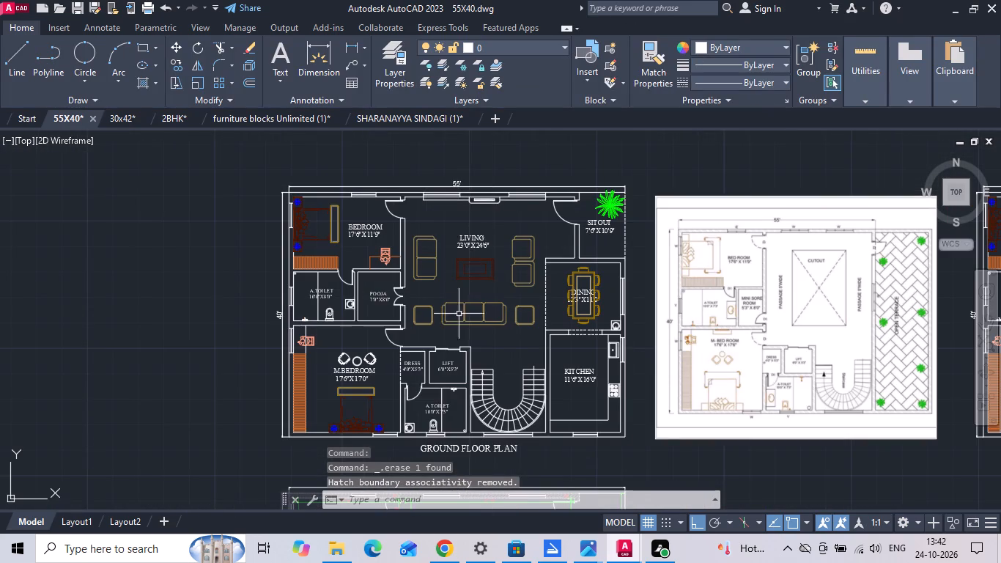
middle_click_drag(431, 389, 429, 244)
scroll(421, 345, "up", 2)
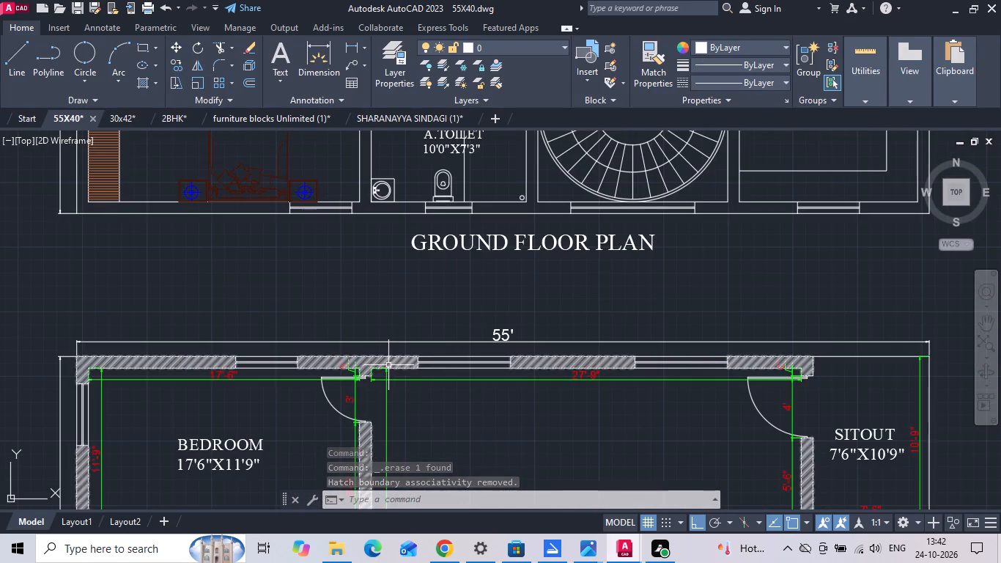
left_click(385, 361)
key("Delete")
scroll(397, 375, "down", 3)
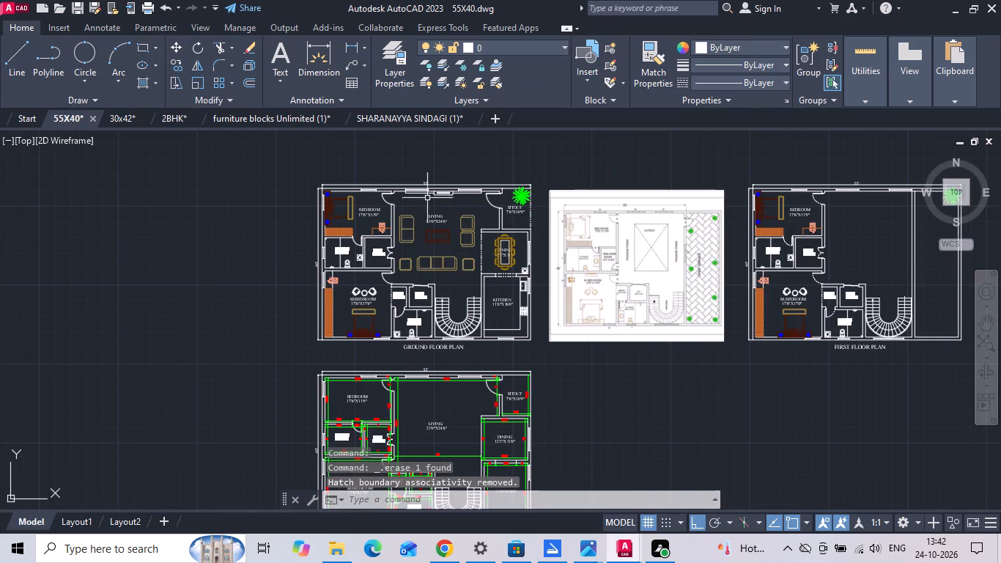
Measure the width of the living room window nearest the bedroom in the ground floor plan.
scroll(424, 181, "up", 4)
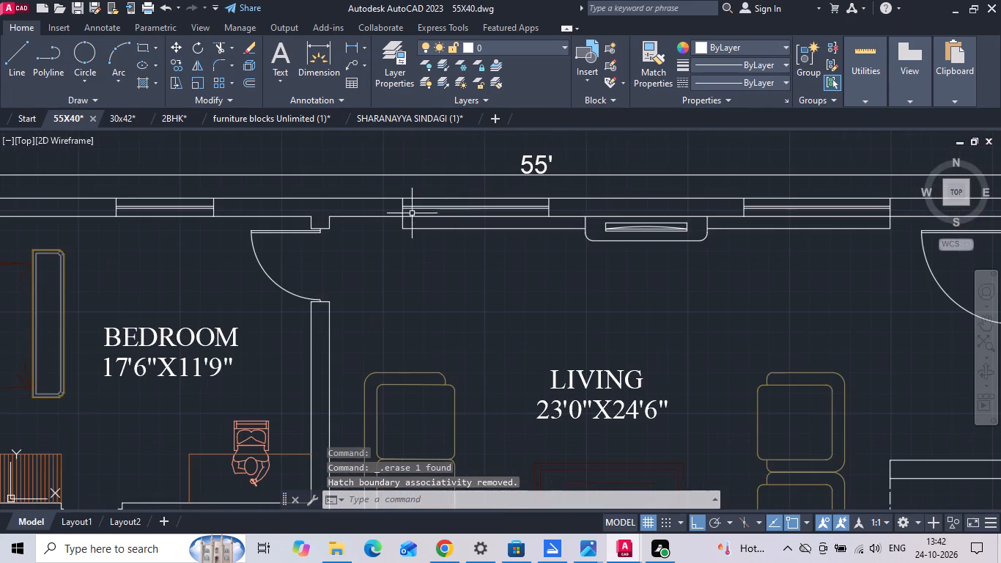
left_click(350, 43)
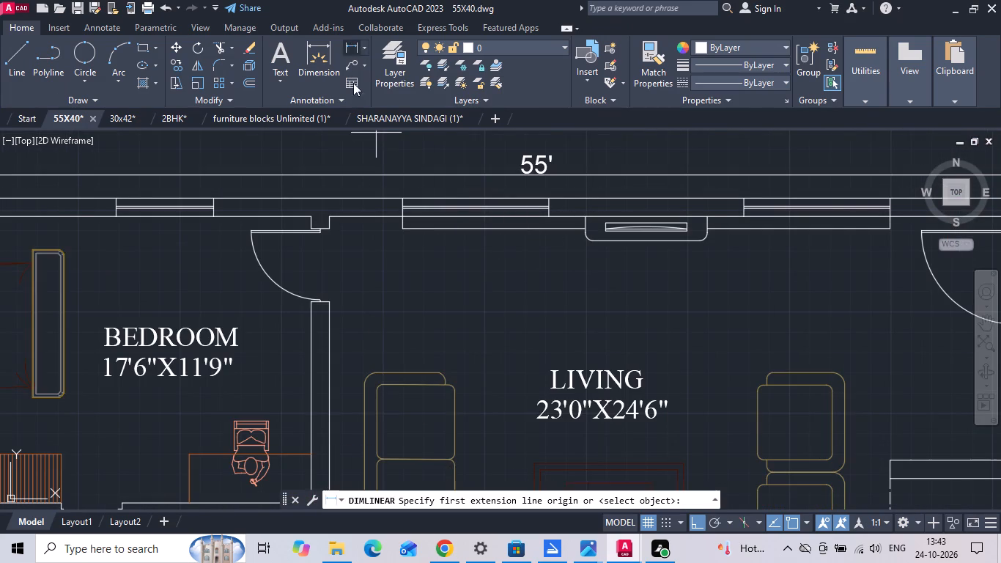
scroll(454, 256, "down", 1)
scroll(421, 229, "up", 2)
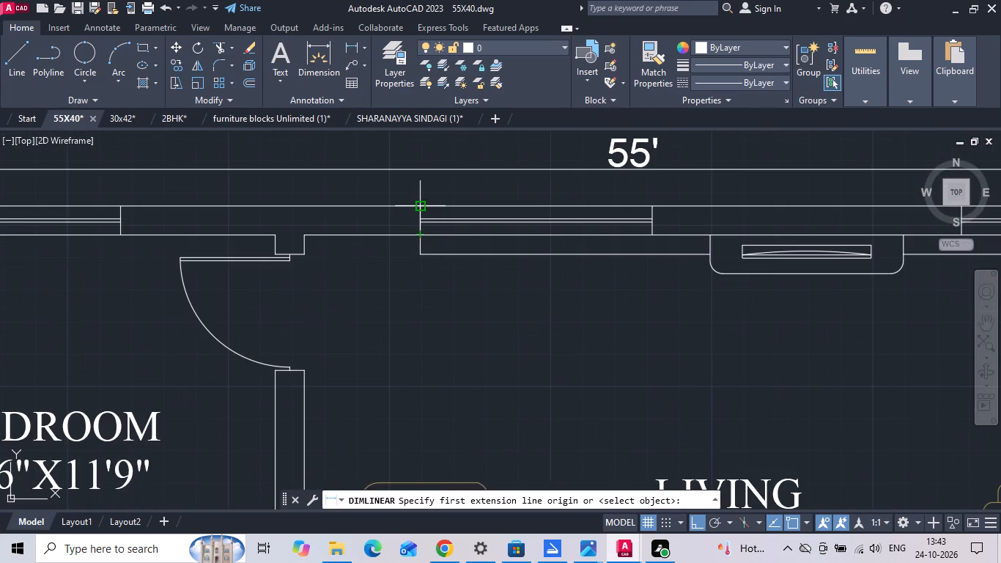
left_click(422, 202)
left_click(653, 210)
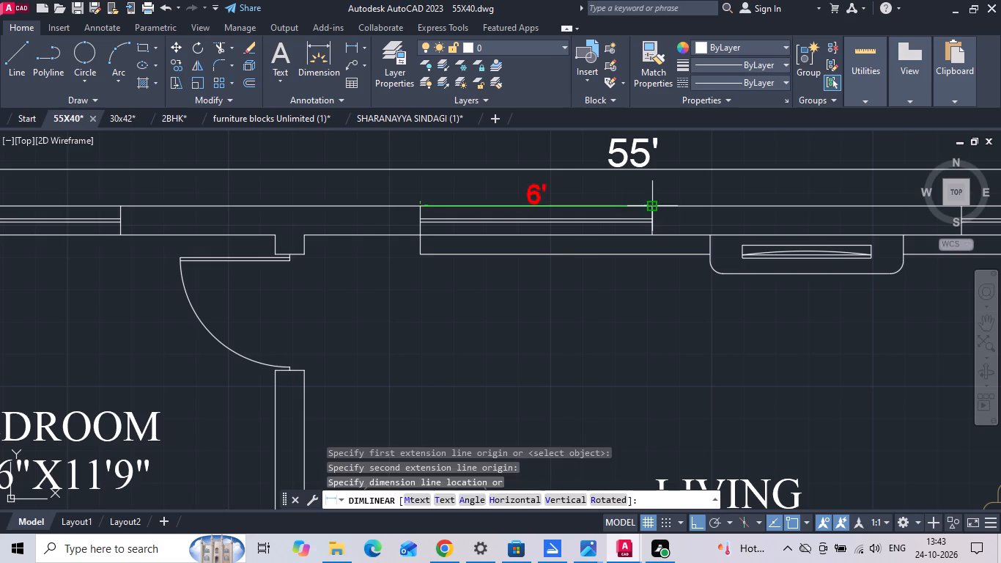
key("Escape")
Move that living room window's jamb line on the TV unit side 12 inches inward to narrow the window.
scroll(651, 210, "up", 2)
left_click_drag(653, 212, 637, 210)
left_click(612, 212)
right_click(612, 212)
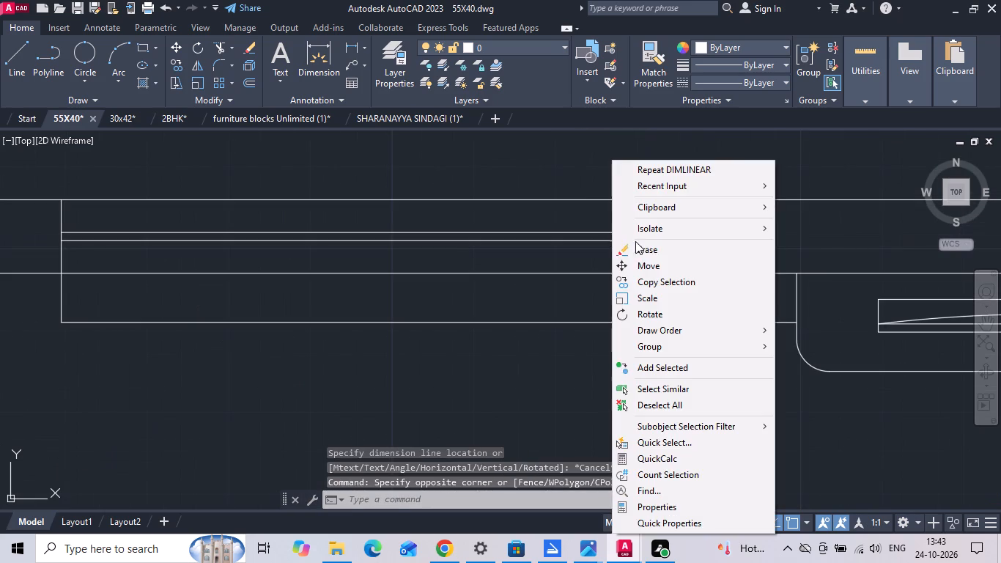
left_click(637, 263)
scroll(566, 264, "down", 1)
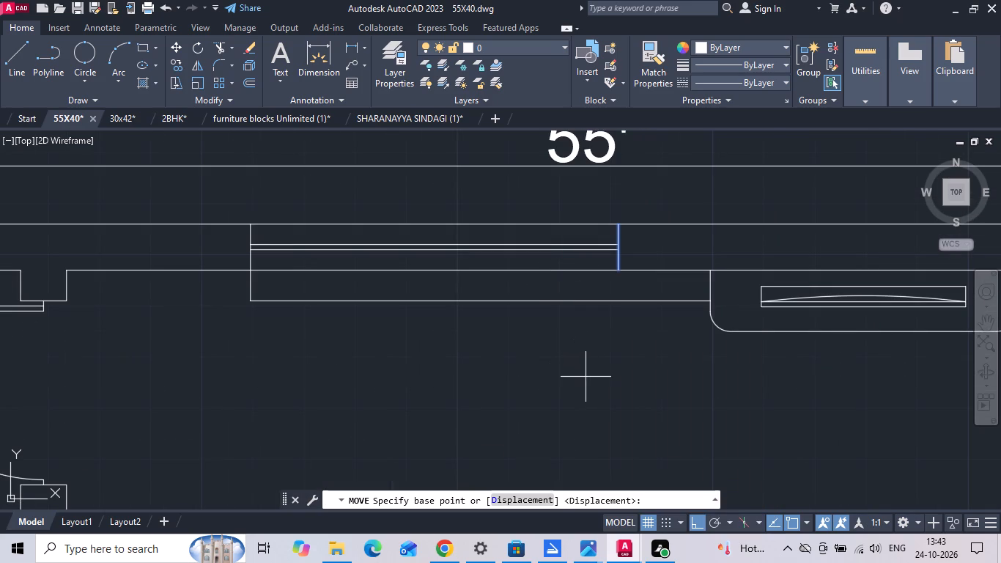
left_click(586, 377)
type("12")
key("space")
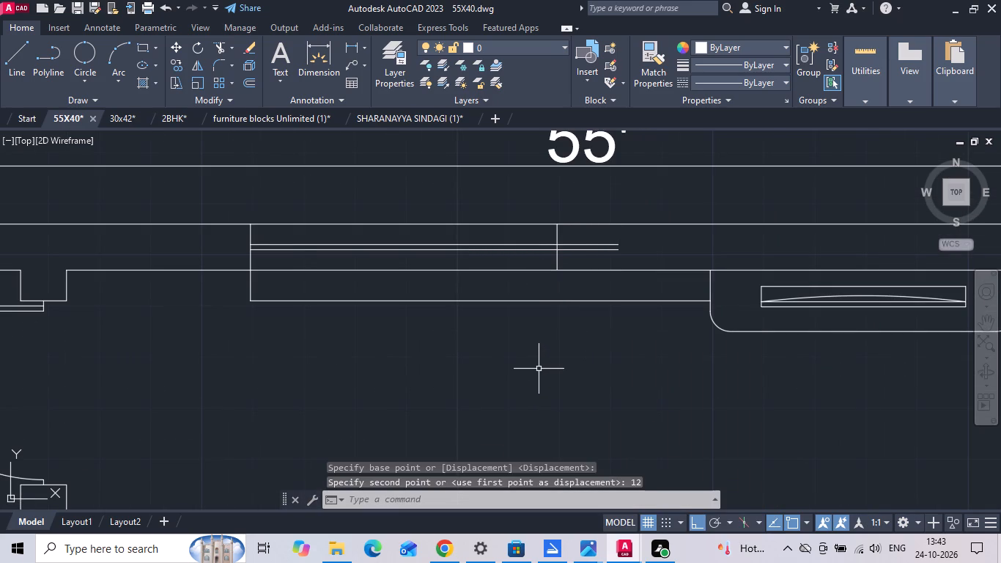
Trim the window's two glazing lines that overhang the moved jamb line.
key("t")
key("r")
key("space")
left_click(602, 235)
left_click(597, 254)
scroll(575, 262, "down", 1)
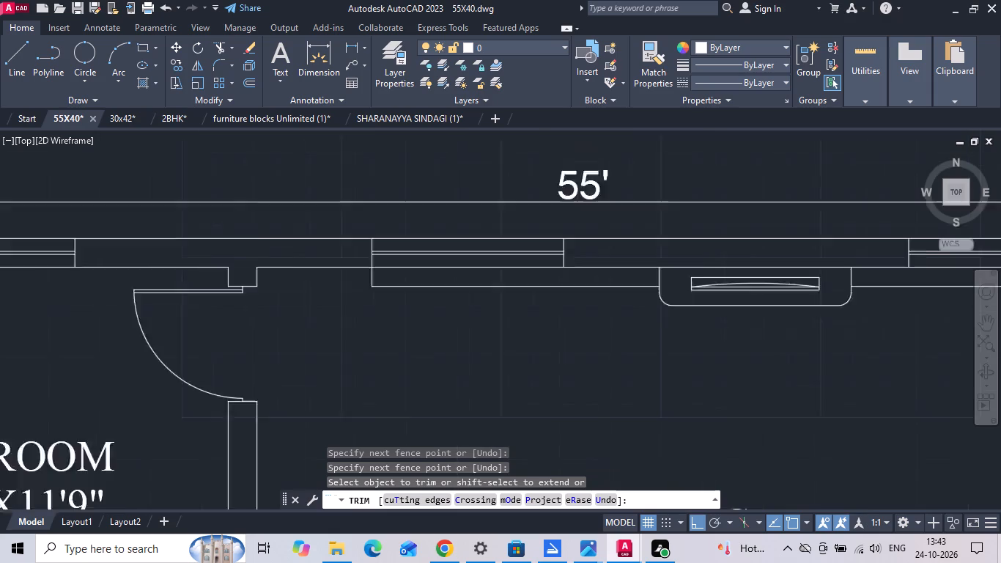
Move the sitout-side jamb line of the living room window nearest the sitout inward by 6 inches, twice.
scroll(573, 262, "down", 1)
key("Escape")
middle_click_drag(715, 298, 443, 298)
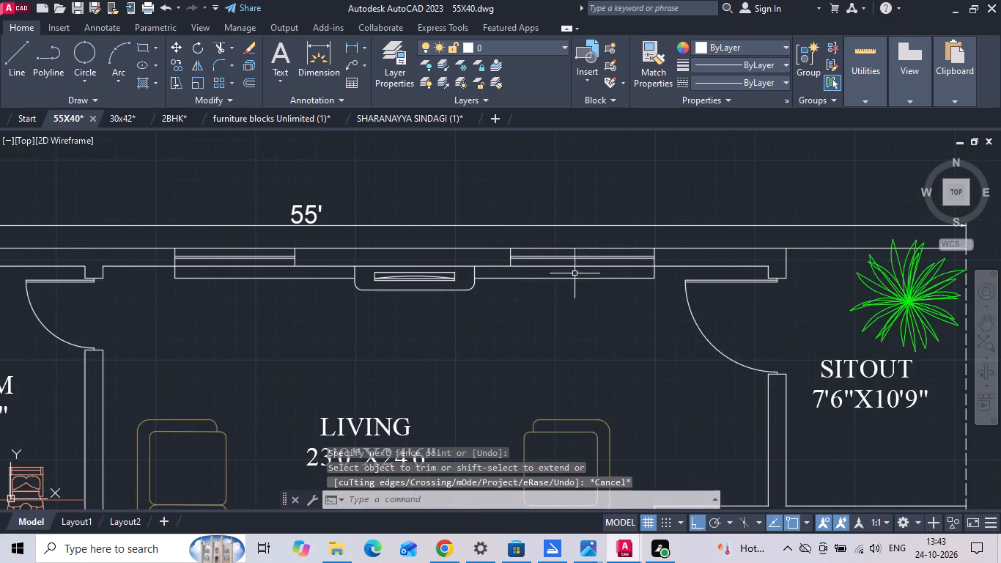
scroll(622, 250, "up", 2)
scroll(703, 256, "up", 1)
left_click_drag(704, 256, 692, 255)
left_click(624, 253)
right_click(624, 253)
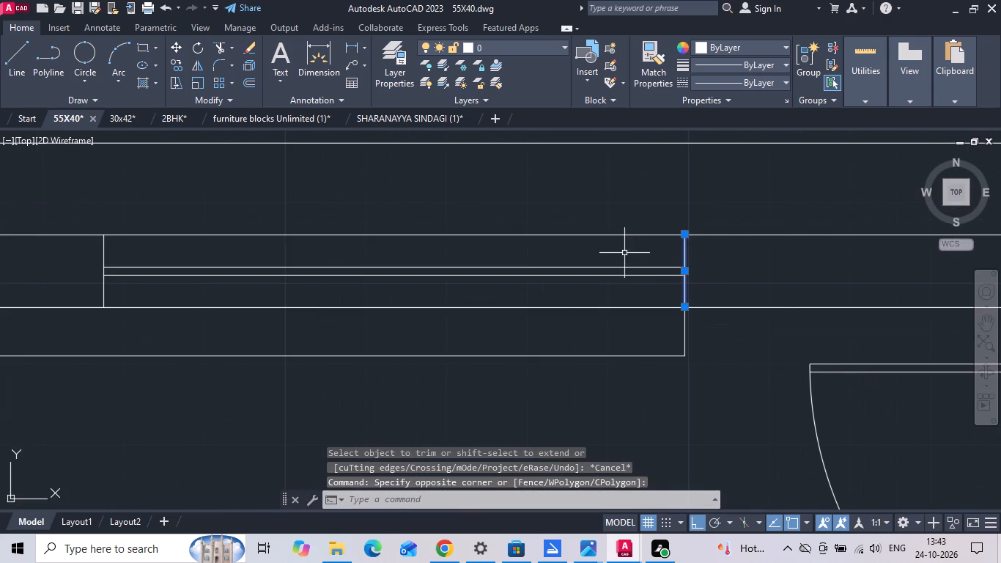
left_click(656, 267)
left_click_drag(628, 417, 589, 413)
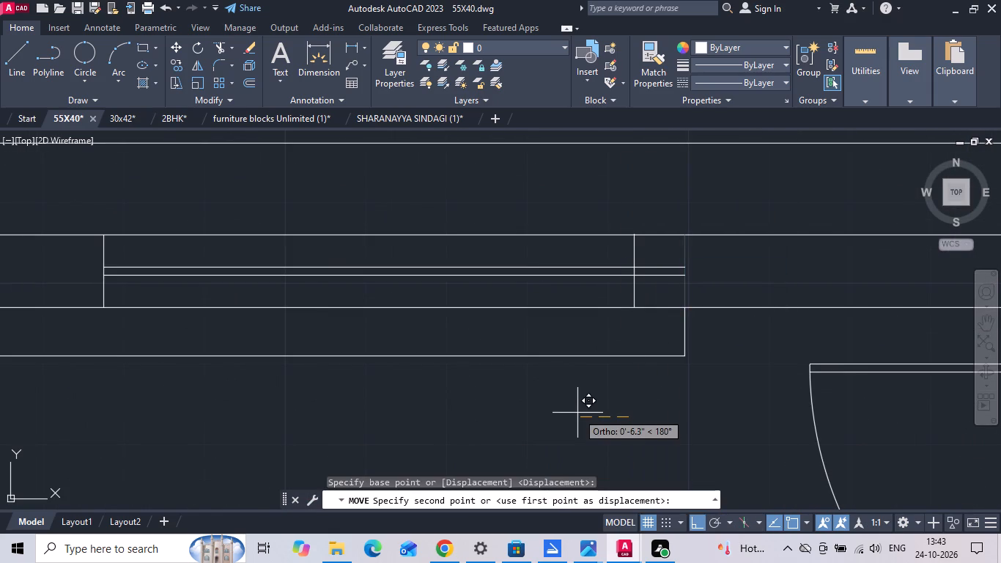
type("6")
key("space")
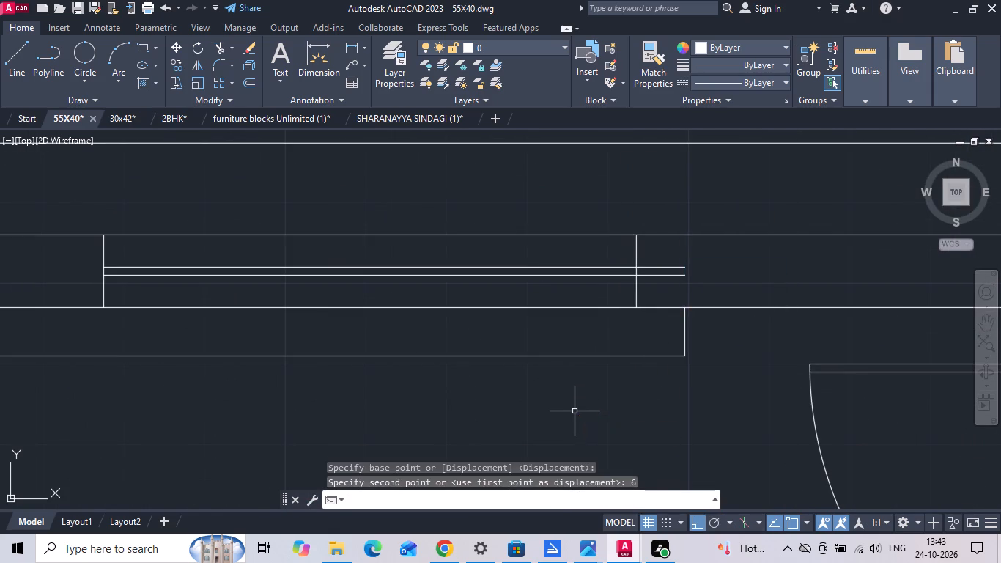
left_click_drag(649, 260, 639, 255)
left_click(606, 249)
right_click(601, 246)
left_click(619, 269)
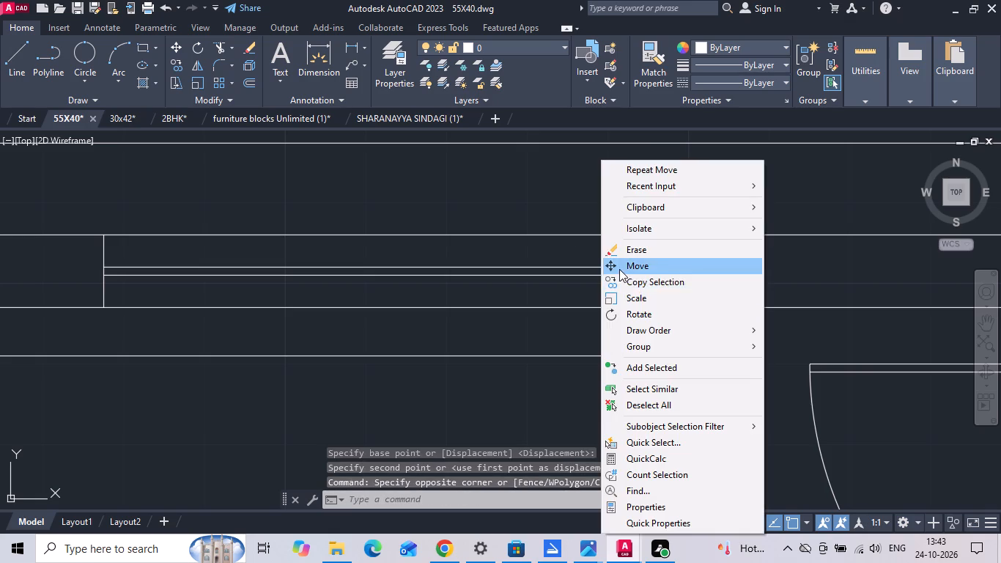
left_click_drag(676, 402, 625, 397)
type("6 T")
Trim the two glazing lines that overhang the moved jamb of the window nearest the sitout.
key("r")
key("space")
left_click_drag(626, 257, 622, 292)
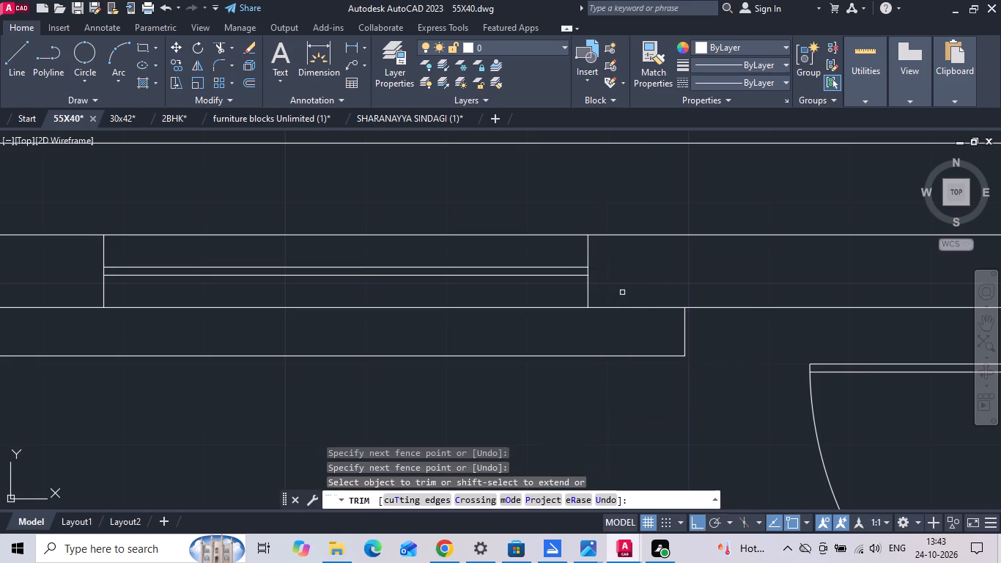
scroll(694, 268, "down", 4)
key("Escape")
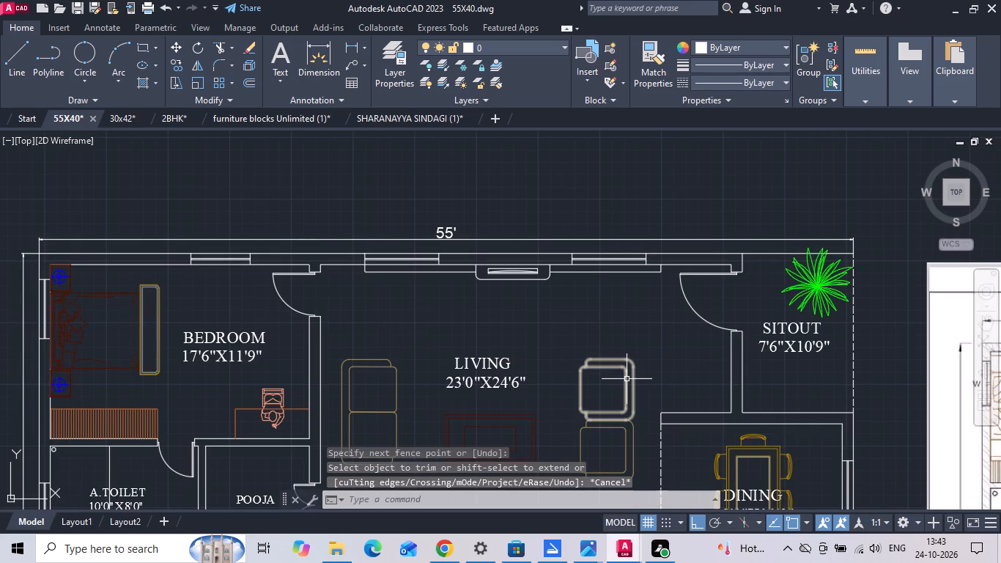
Draw a horizontal guide line across the living room from the dining wall corner to the bedroom wall.
key("l")
key("space")
left_click(662, 411)
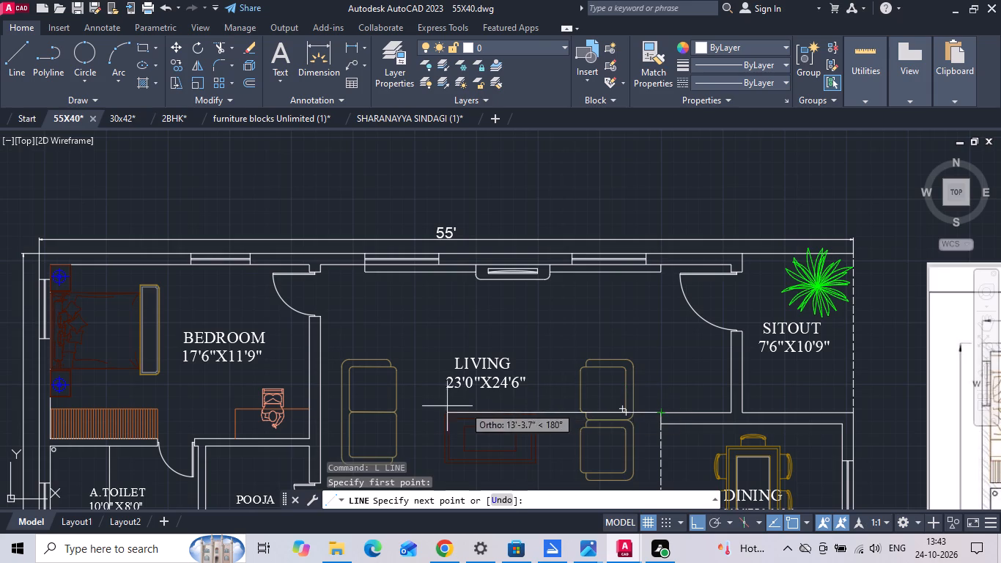
left_click(318, 413)
key("Escape")
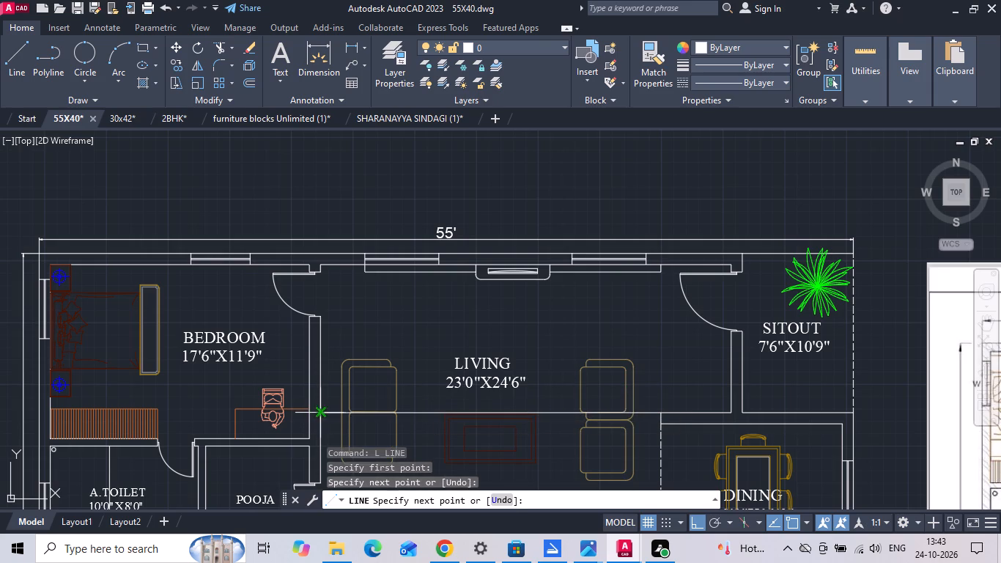
Draw a vertical centre guide from the midpoint of the horizontal guide line up past the outer wall and the 55' dimension.
key("l")
key("space")
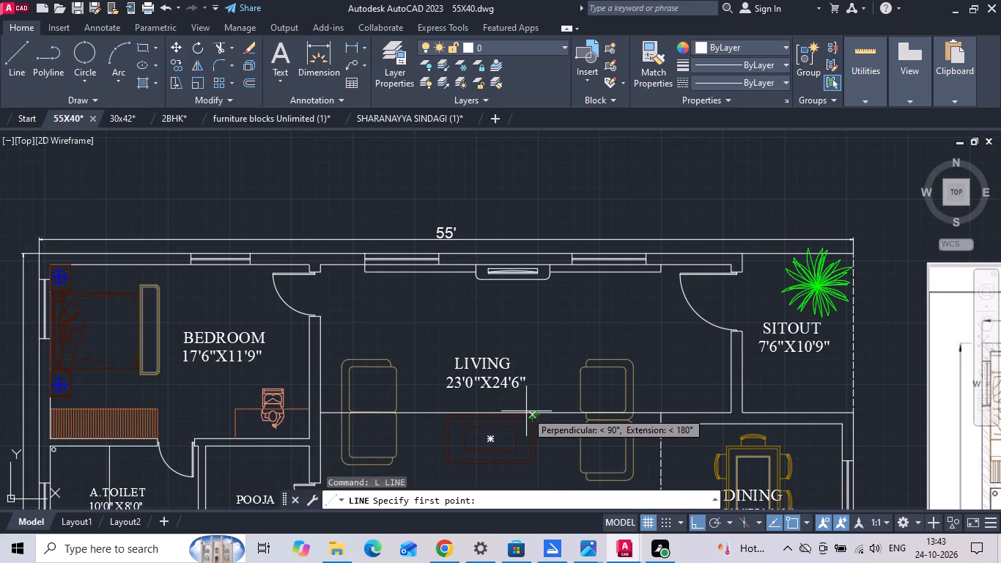
left_click_drag(495, 411, 495, 400)
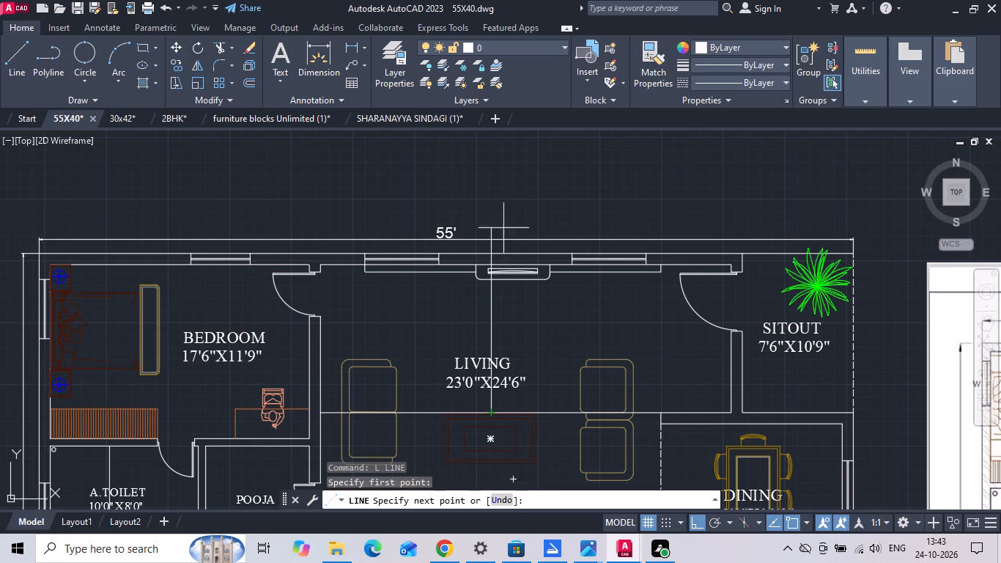
scroll(507, 201, "up", 1)
left_click(507, 200)
key("Escape")
middle_click_drag(385, 261, 438, 243)
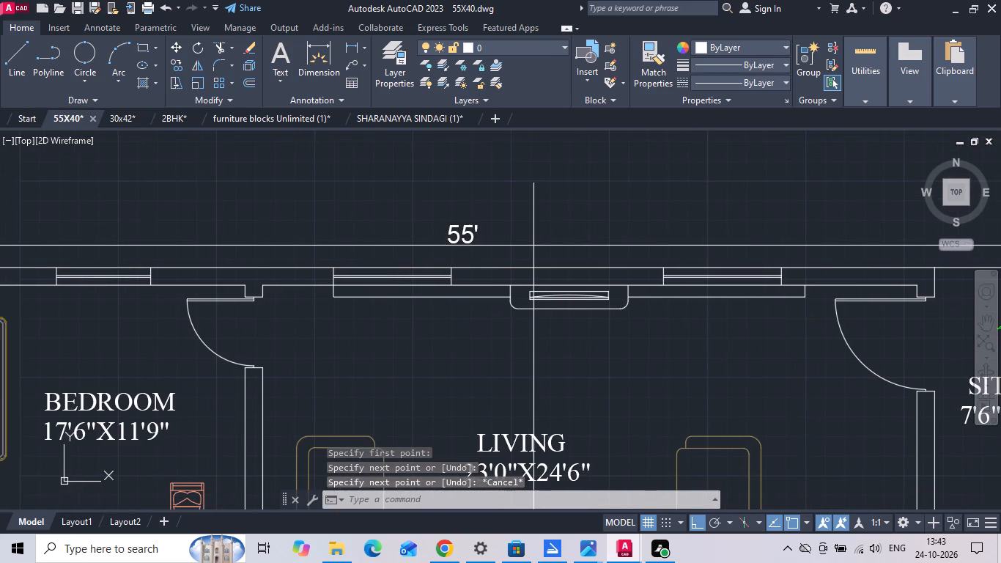
Move the TV unit along the wall so its midpoint sits on the living room's vertical centre guide.
scroll(522, 284, "up", 1)
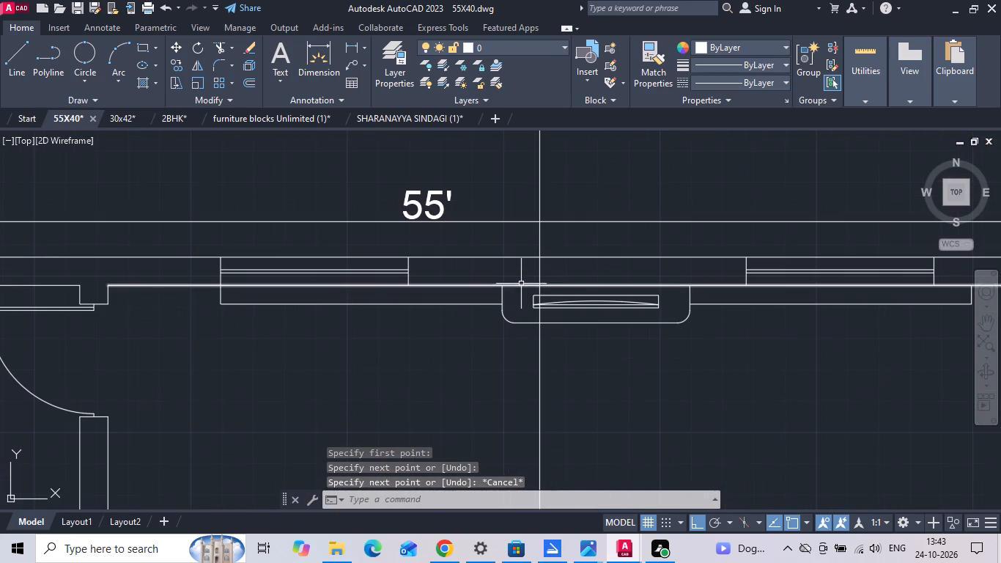
left_click(476, 275)
left_click(718, 355)
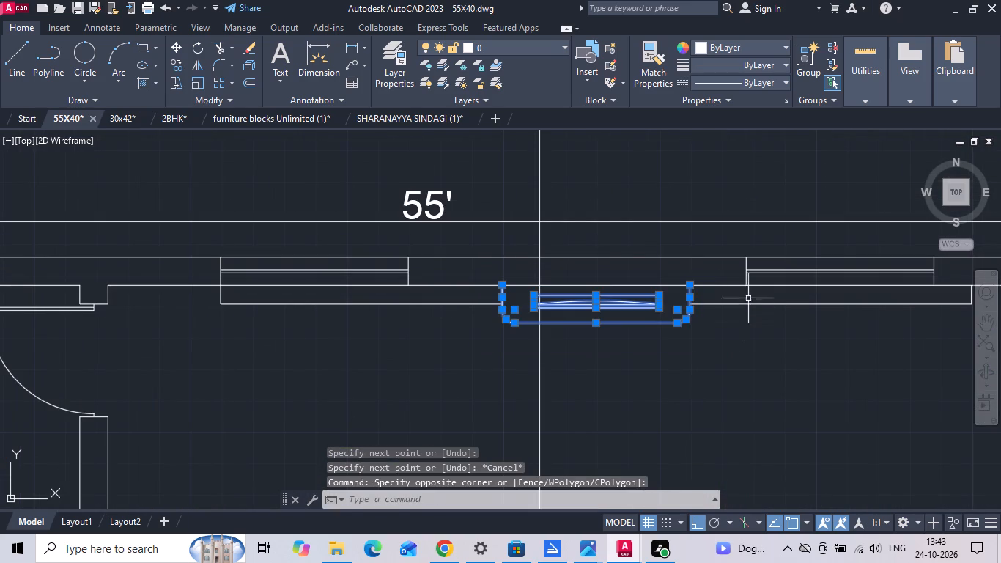
right_click(608, 271)
left_click(626, 286)
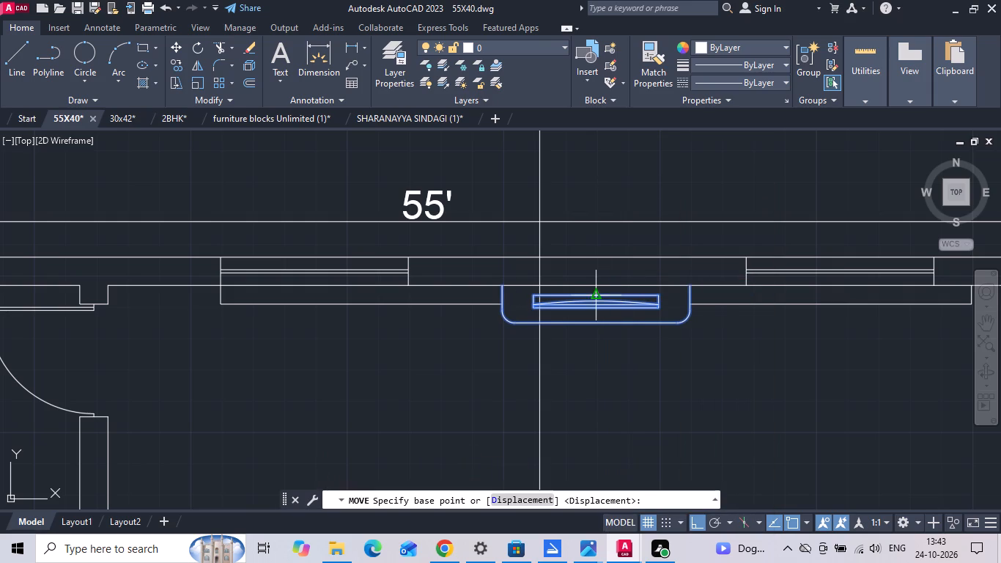
left_click(599, 291)
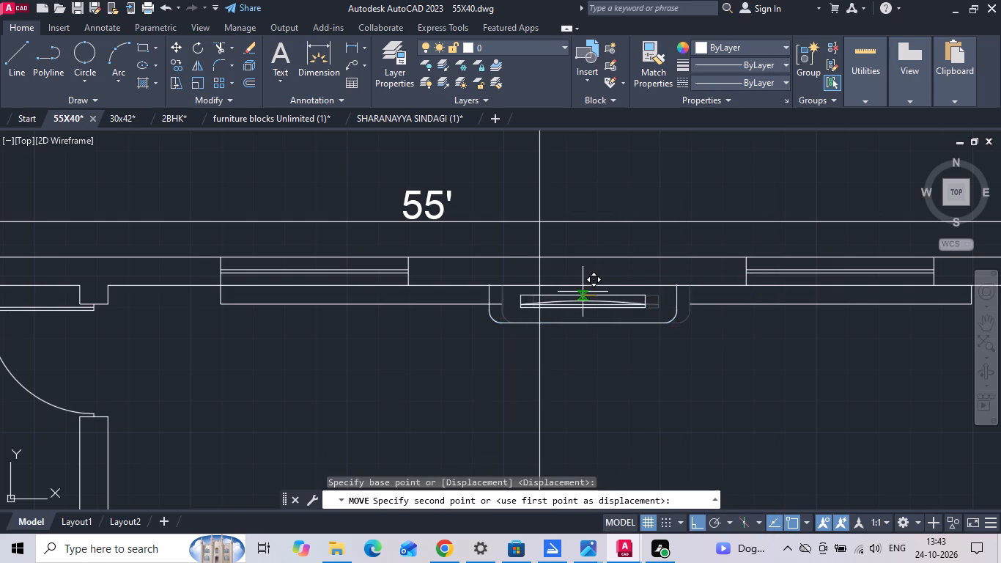
left_click(542, 292)
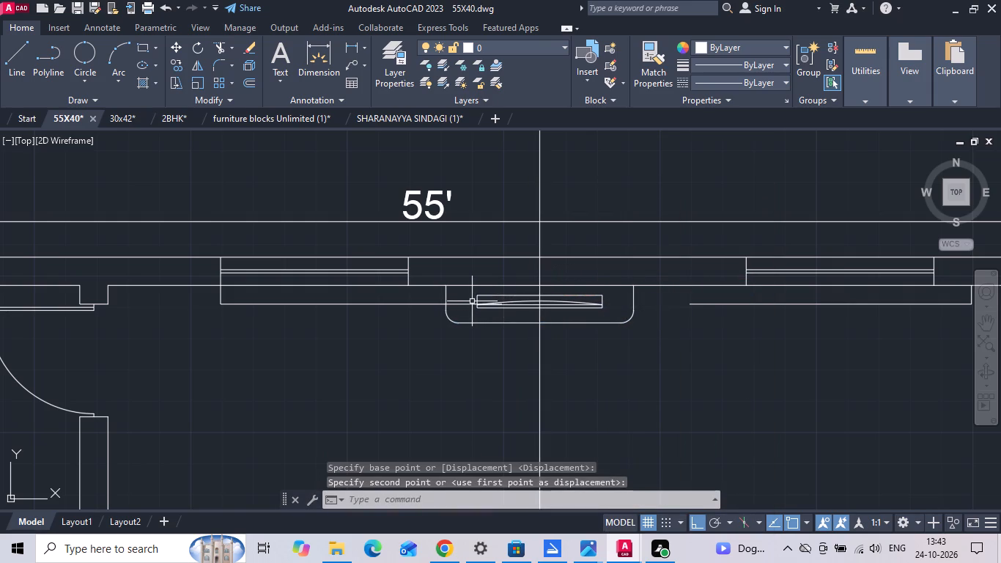
scroll(461, 301, "down", 1)
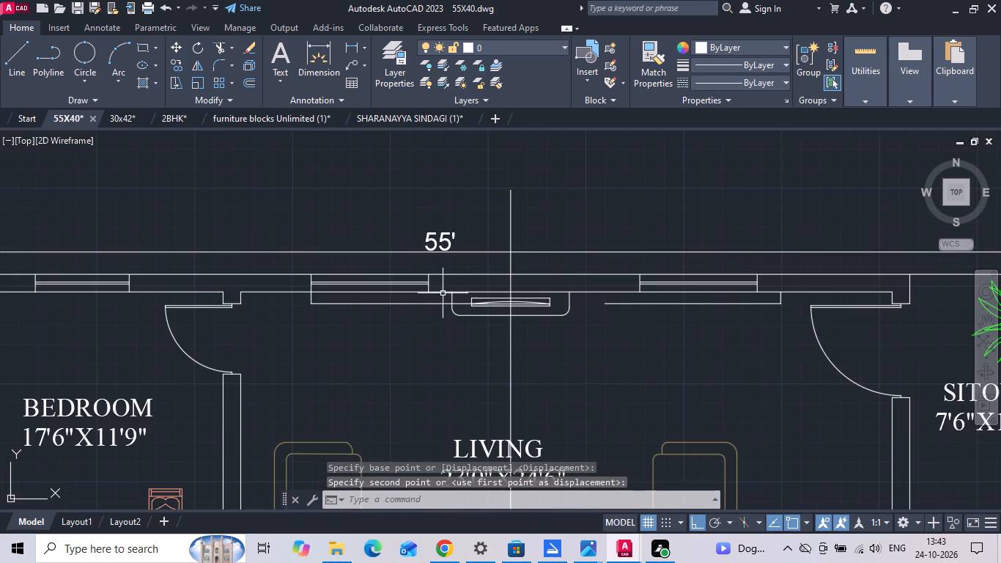
Measure the distance from the centre guide to the near jamb of the bedroom-side living room window.
left_click(352, 51)
scroll(479, 298, "up", 2)
left_click(547, 240)
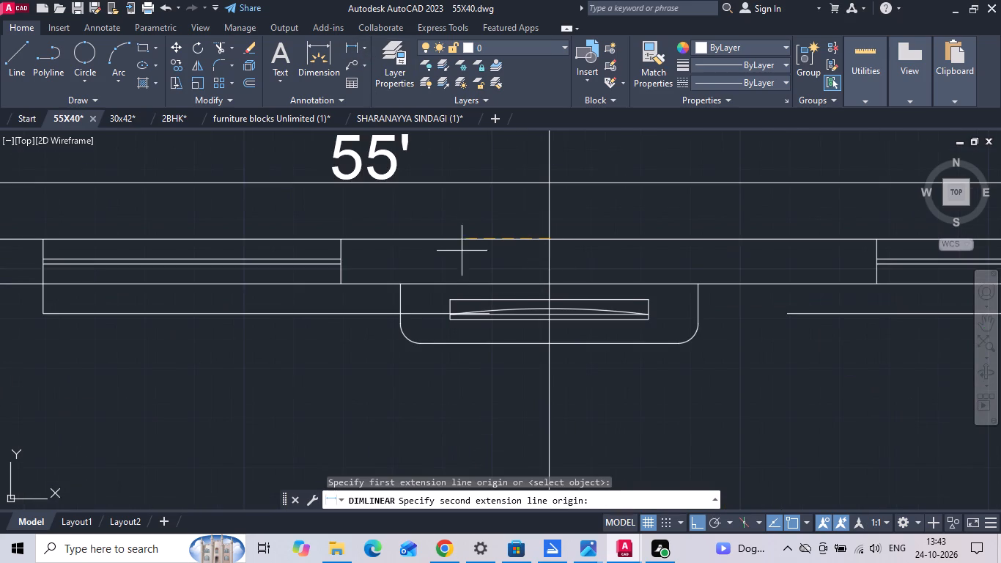
left_click(341, 239)
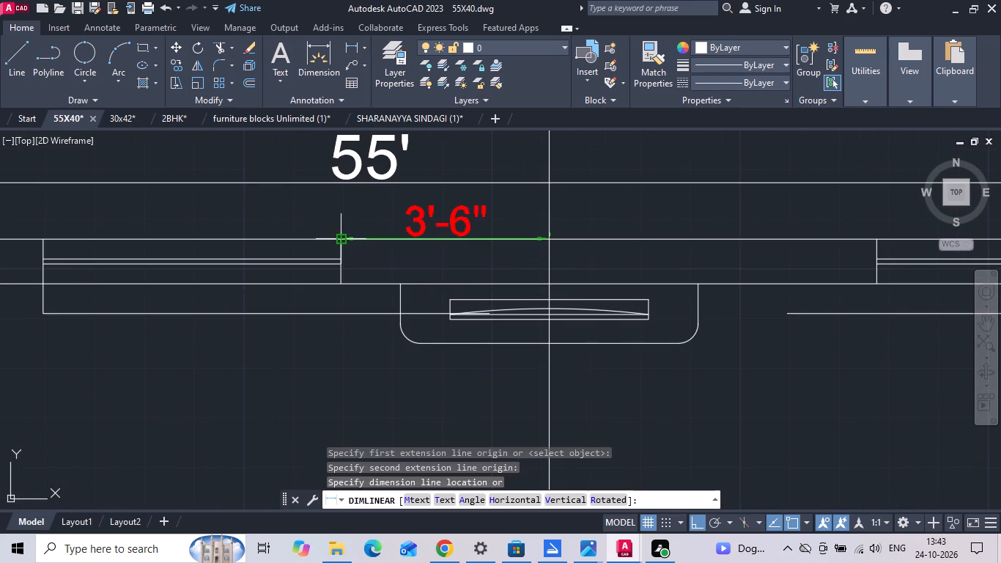
key("Escape")
Offset the vertical centre guide 3'6" toward the sitout.
type("O")
key("space")
type("3'6")
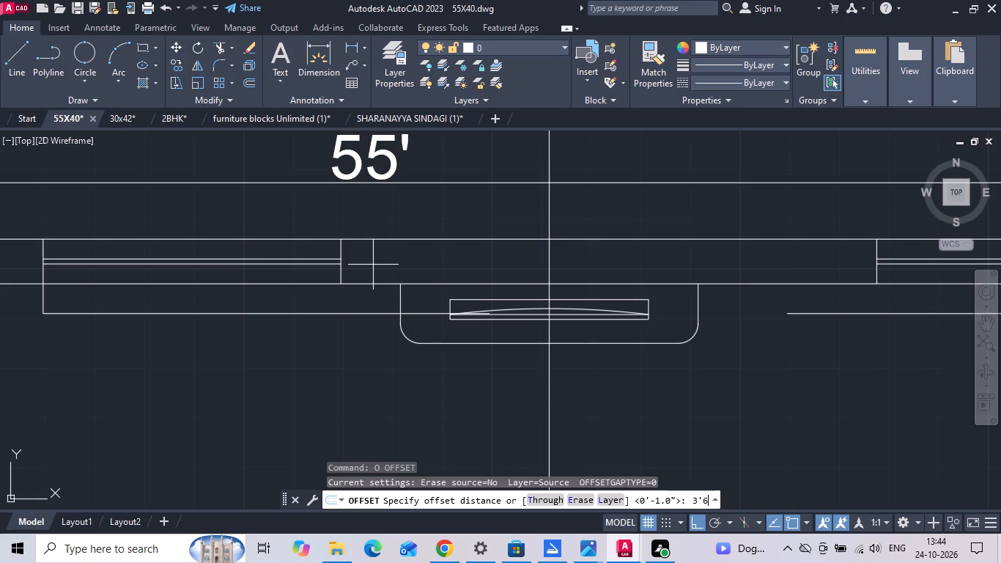
key("space")
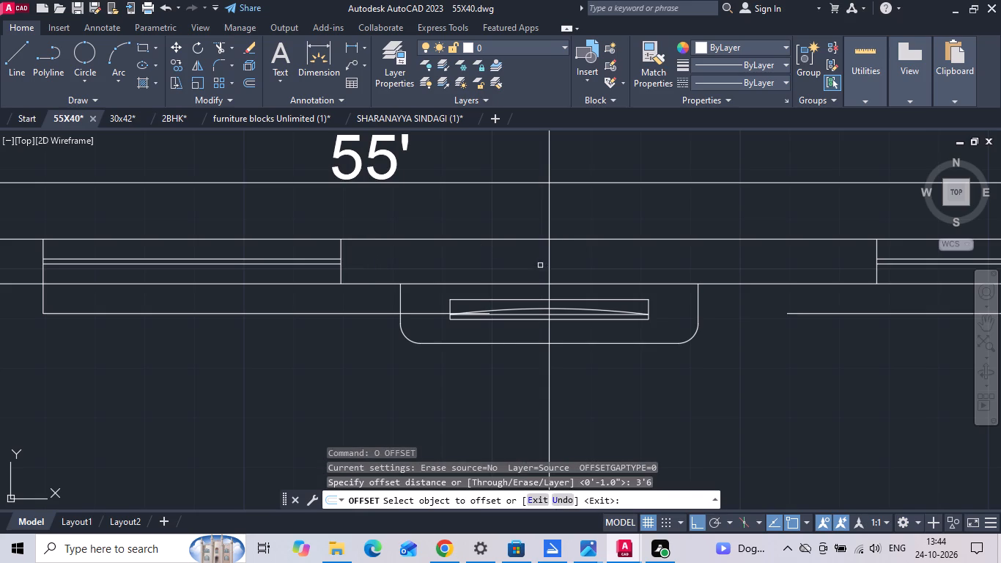
left_click_drag(550, 263, 580, 257)
left_click(660, 245)
scroll(528, 262, "down", 2)
key("Escape")
Move the sitout-side living room window so its jamb nearest the TV unit lies on the offset guide.
scroll(718, 251, "up", 2)
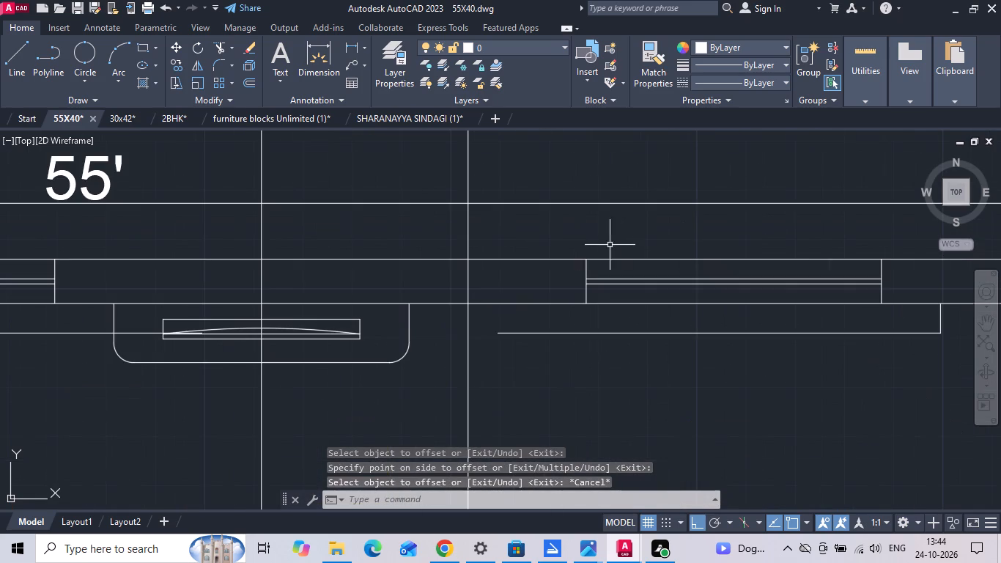
left_click(564, 245)
left_click(888, 315)
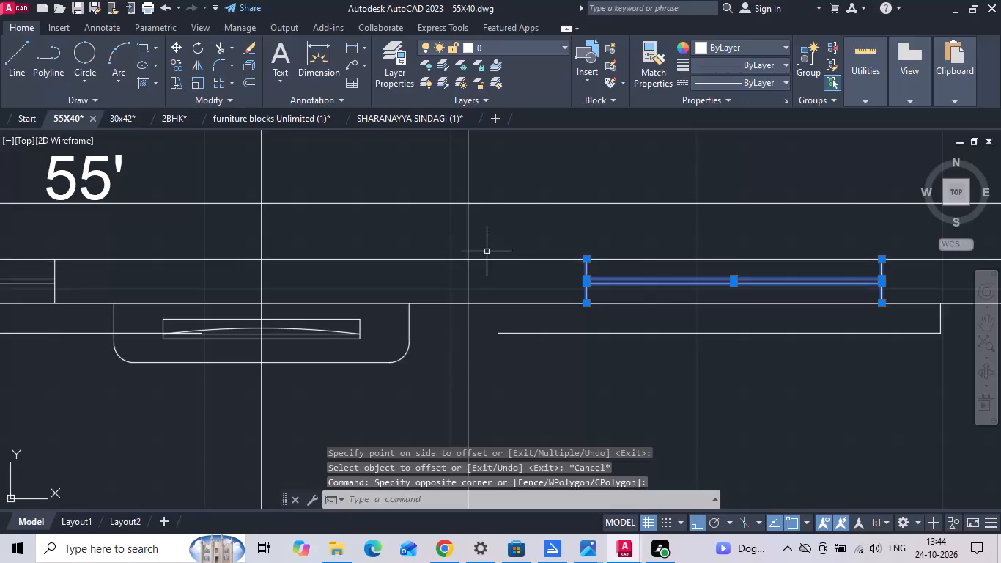
right_click(487, 250)
left_click(519, 288)
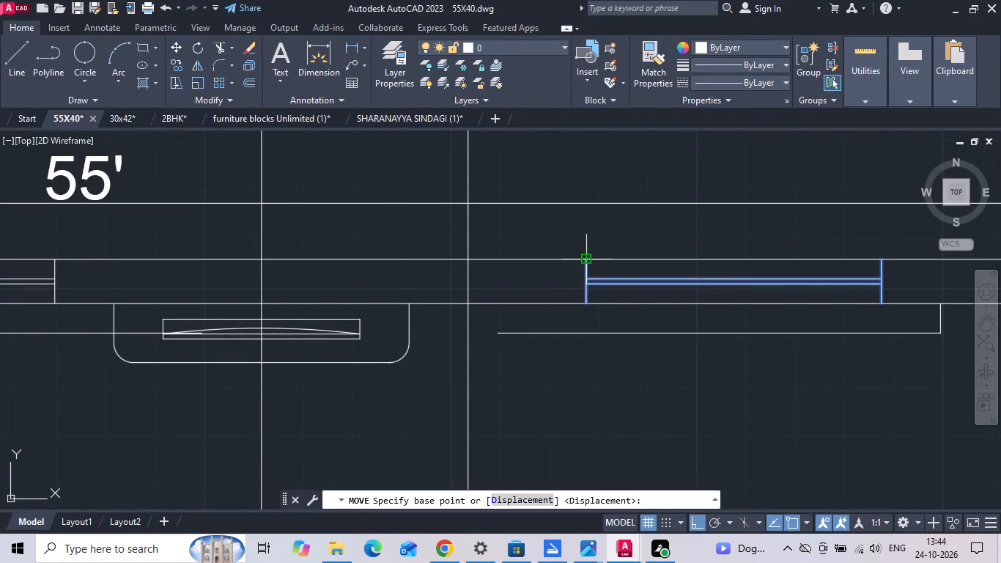
left_click(583, 260)
left_click(465, 259)
scroll(613, 315, "down", 1)
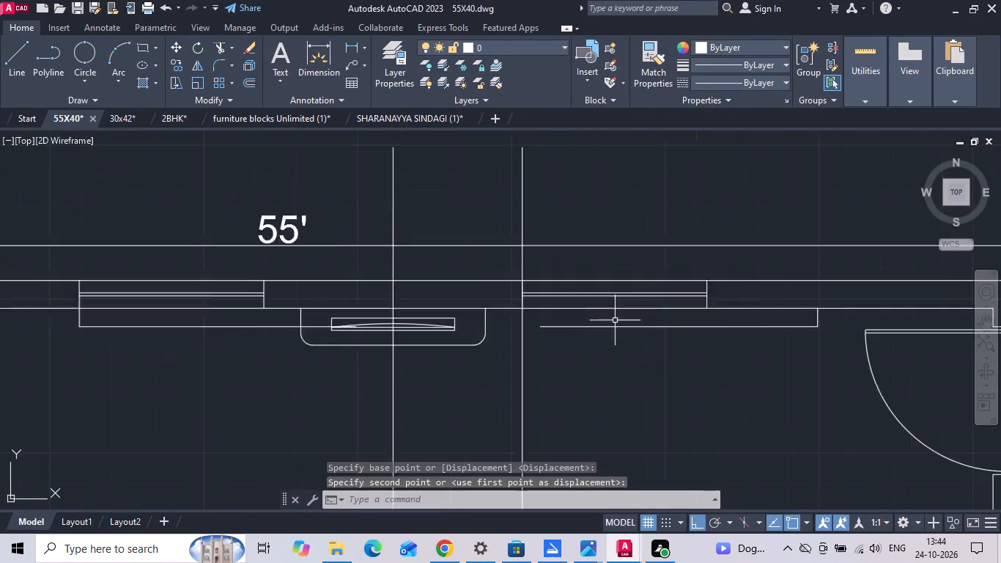
Erase the vertical centre guide and its offset copy.
scroll(615, 320, "down", 1)
left_click_drag(577, 239, 569, 235)
left_click(468, 207)
key("Delete")
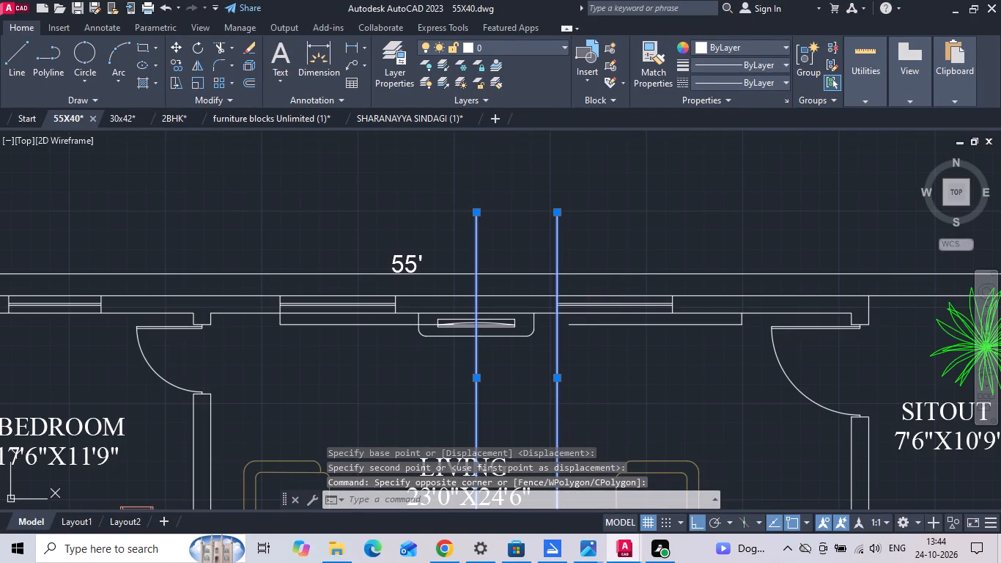
Draw a vertical guide line from the dining area's dashed boundary up through the living room past the outer wall.
scroll(463, 200, "down", 2)
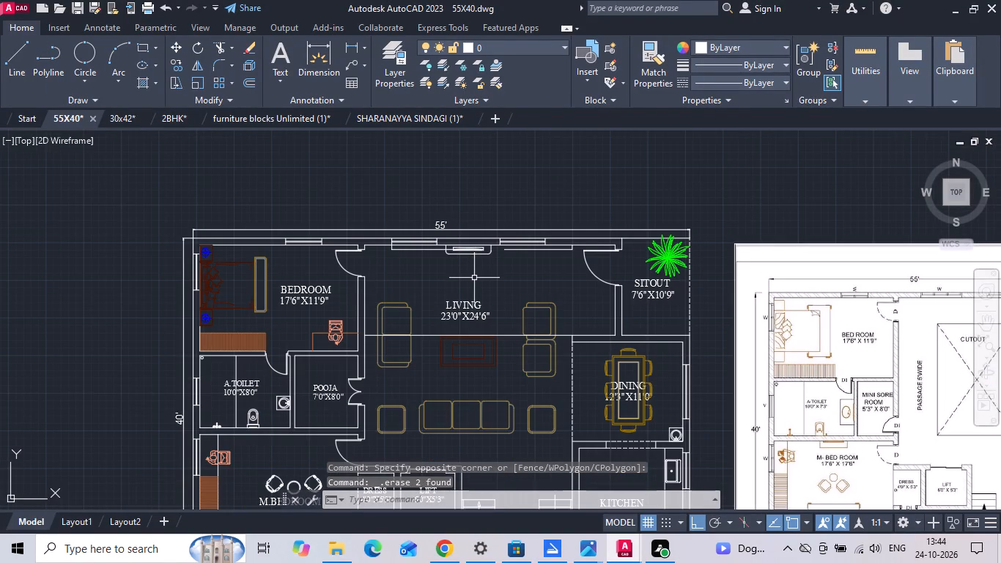
key("l")
key("space")
left_click(570, 361)
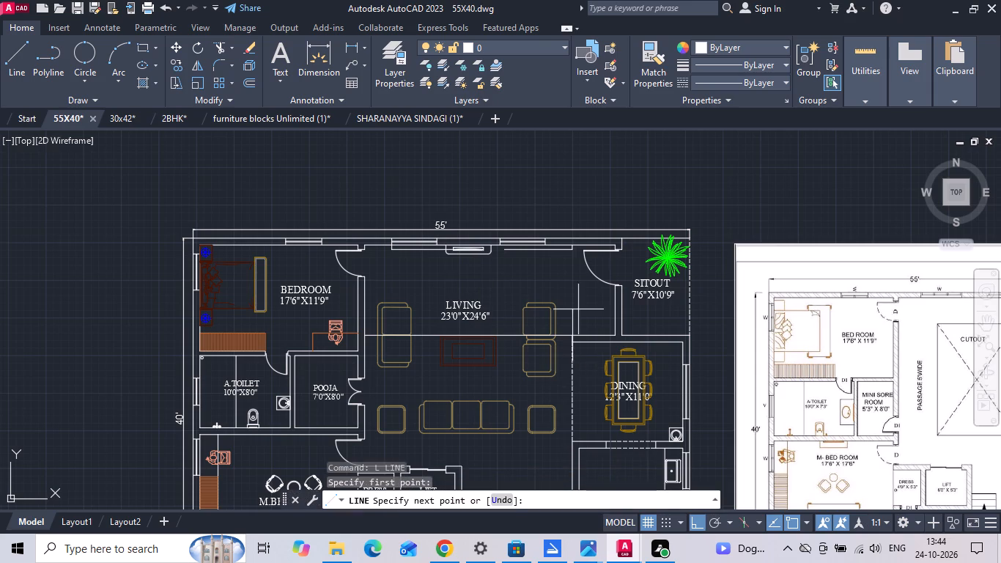
scroll(569, 230, "up", 2)
left_click(580, 187)
key("Escape")
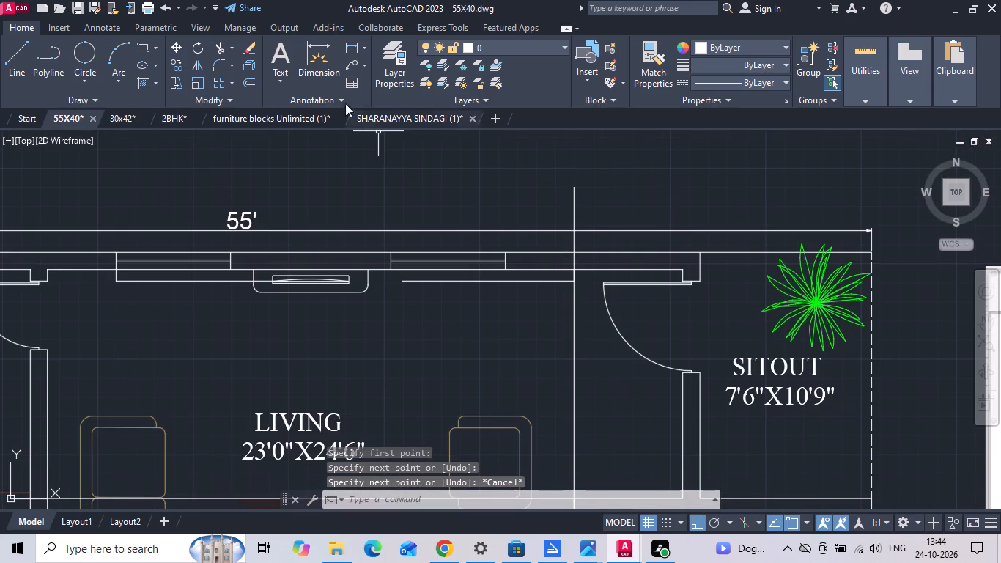
Measure the distance from the new vertical guide to the sitout-side jamb of the moved window.
left_click(347, 48)
scroll(589, 251, "up", 1)
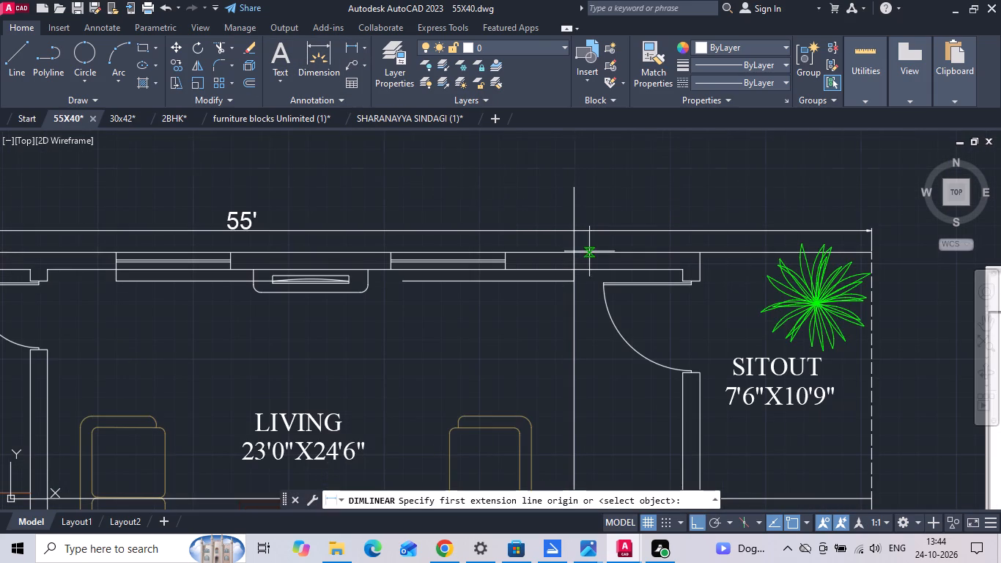
scroll(589, 251, "up", 1)
left_click_drag(550, 295, 544, 295)
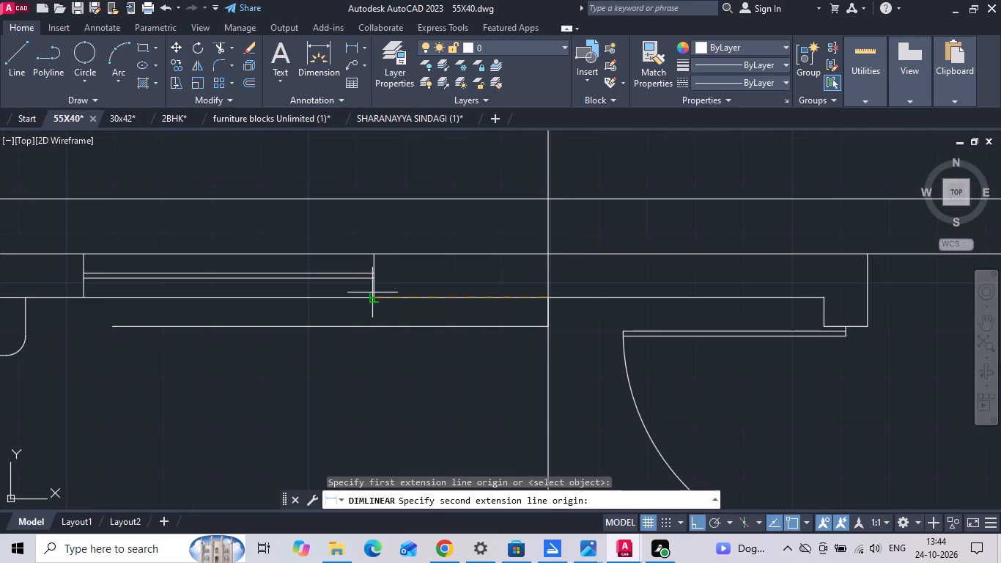
left_click(370, 293)
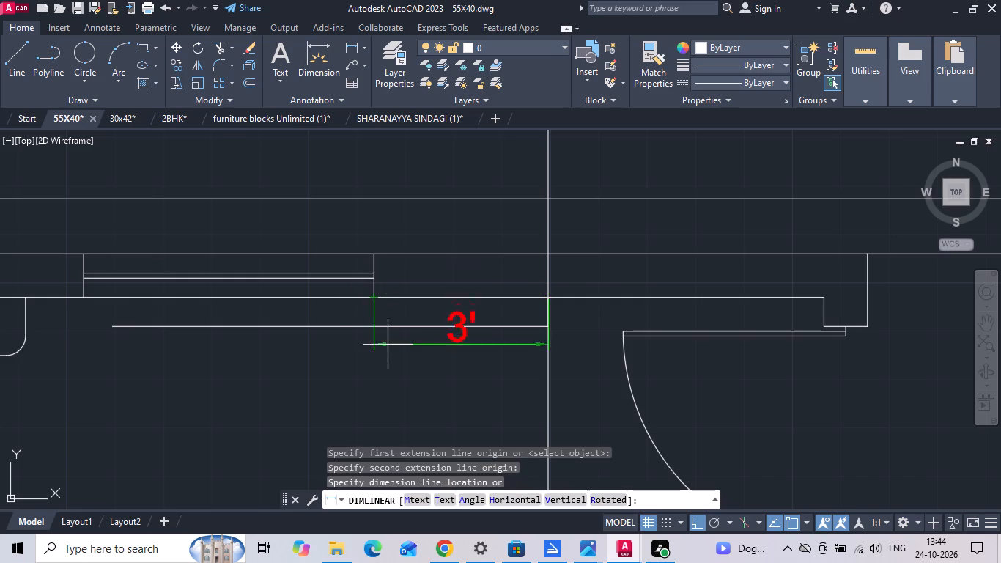
key("Escape")
Measure the distance from the wall corner beside the bedroom door to the nearest jamb of the bedroom-side living room window.
scroll(553, 331, "down", 3)
scroll(311, 342, "up", 3)
key("space")
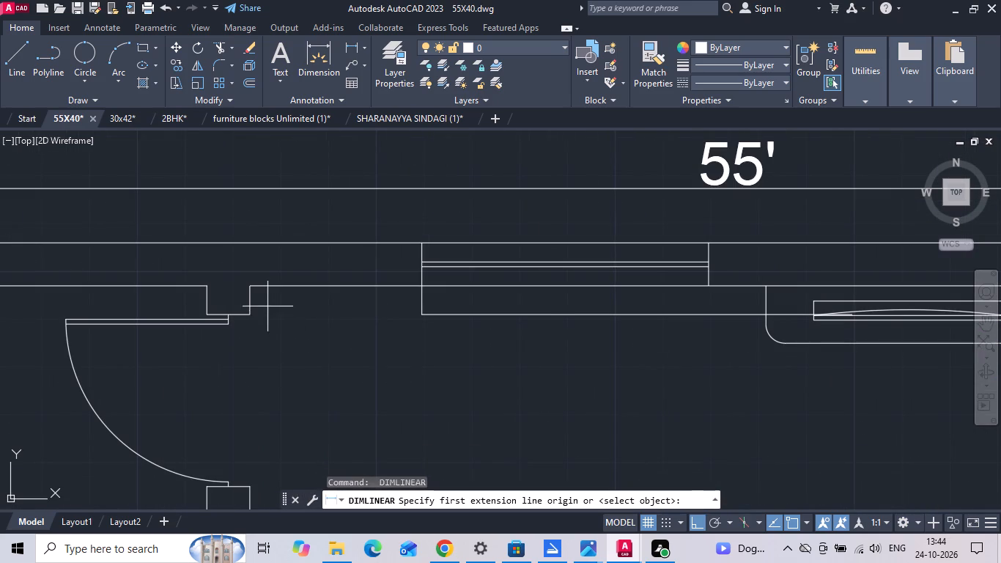
left_click(254, 292)
left_click(423, 284)
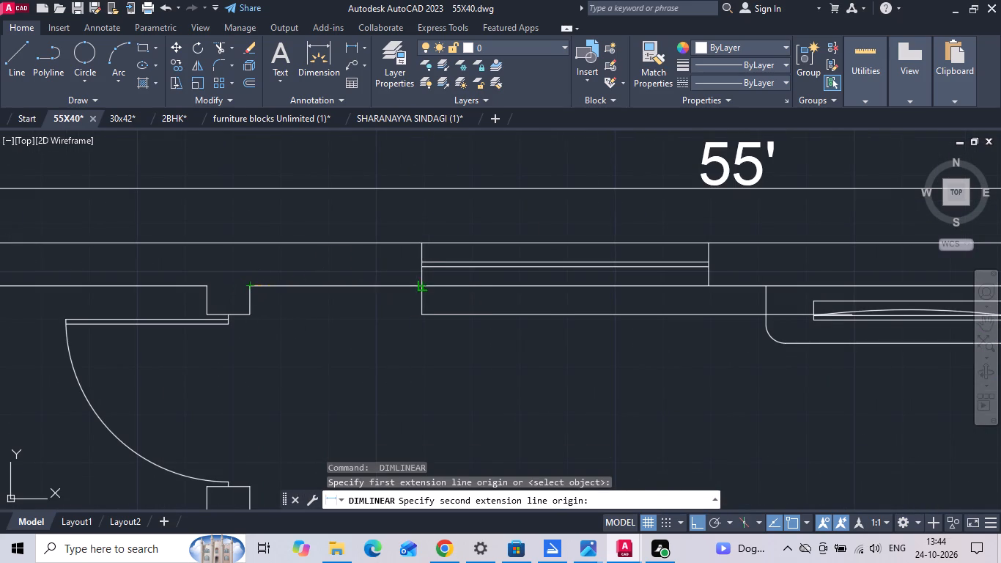
scroll(397, 310, "down", 3)
key("Escape")
Erase the vertical guide line running through the living room near the sitout door.
scroll(693, 325, "up", 1)
left_click(695, 354)
left_click(649, 357)
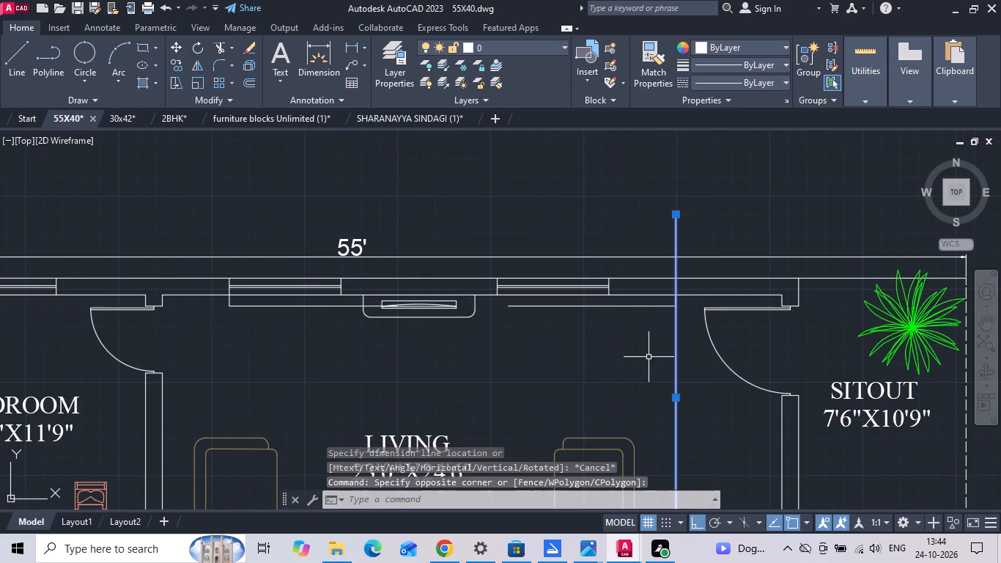
key("Delete")
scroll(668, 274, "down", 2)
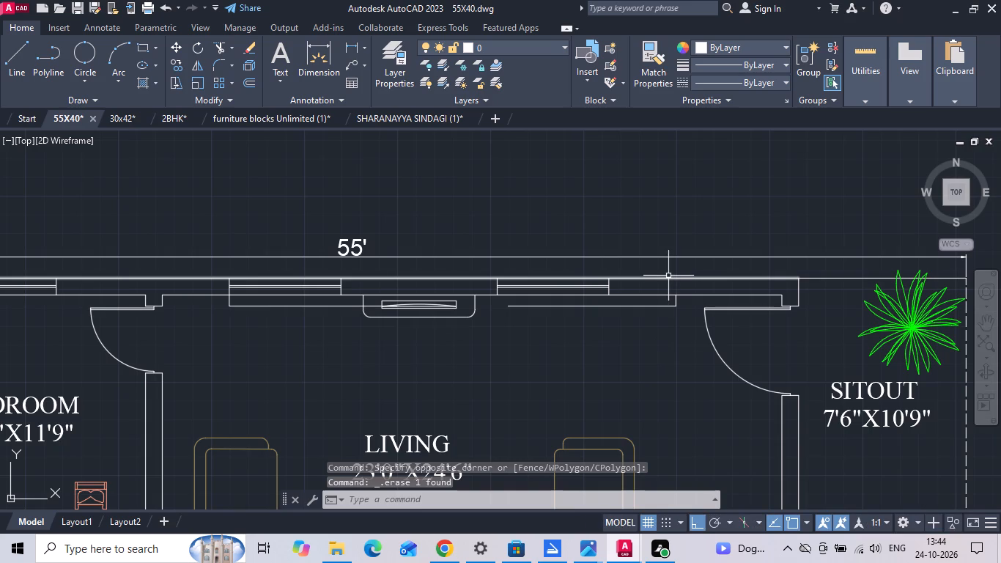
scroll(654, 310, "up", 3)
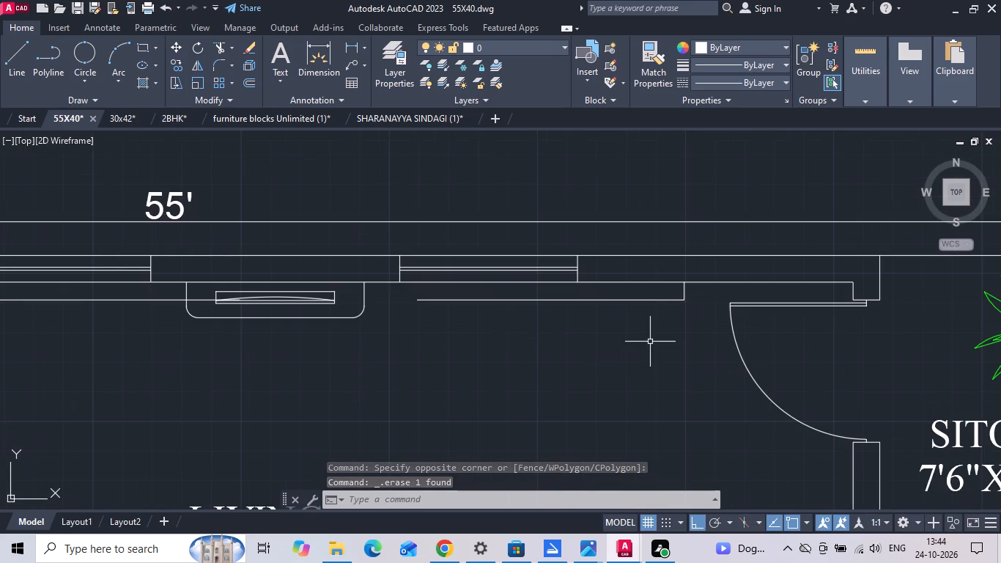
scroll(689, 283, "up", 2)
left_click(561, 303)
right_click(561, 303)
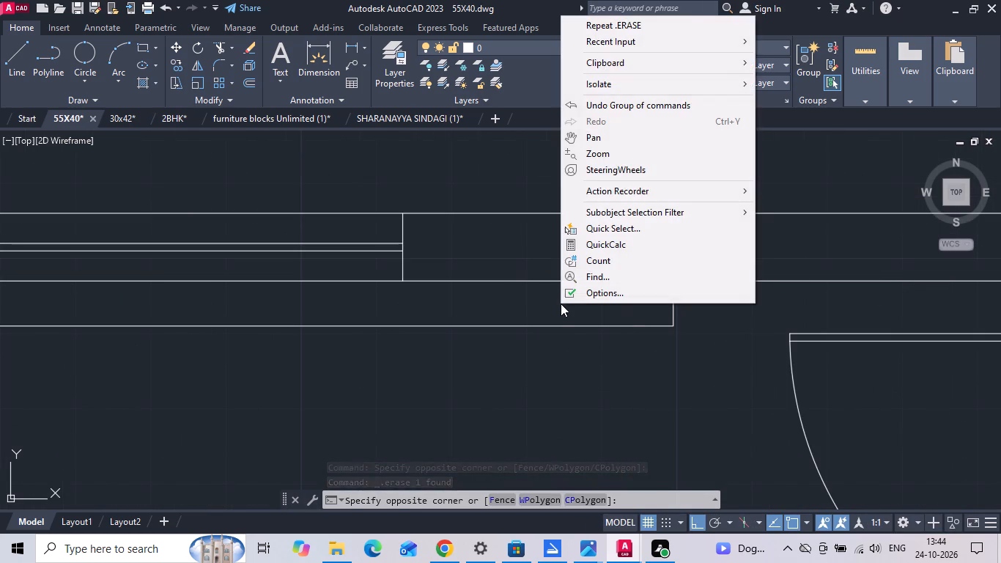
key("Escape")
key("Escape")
Move the short end line of the TV unit's ledge to the sitout-side jamb of the nearby living room window.
left_click_drag(721, 303, 703, 303)
left_click(558, 298)
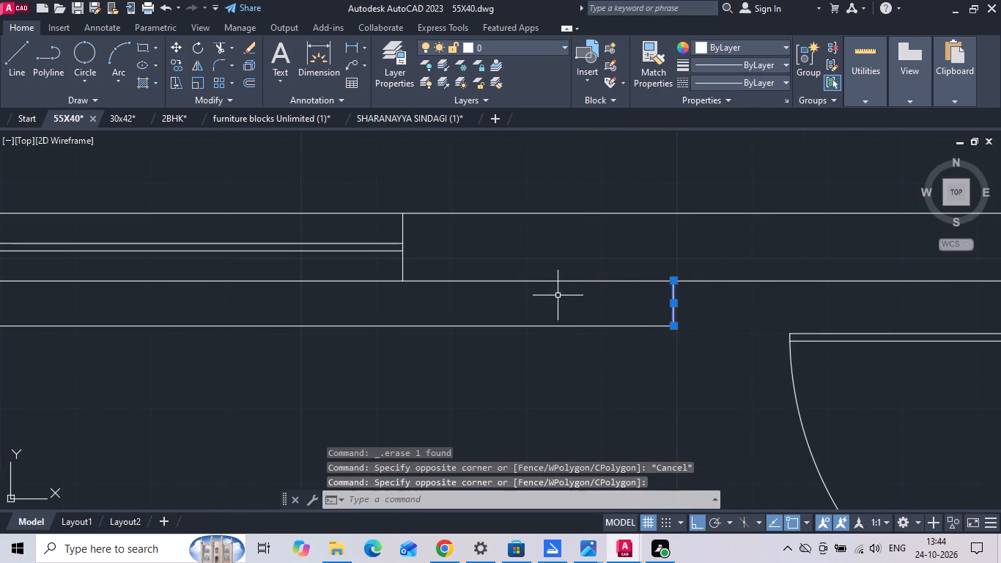
right_click(558, 295)
left_click(594, 264)
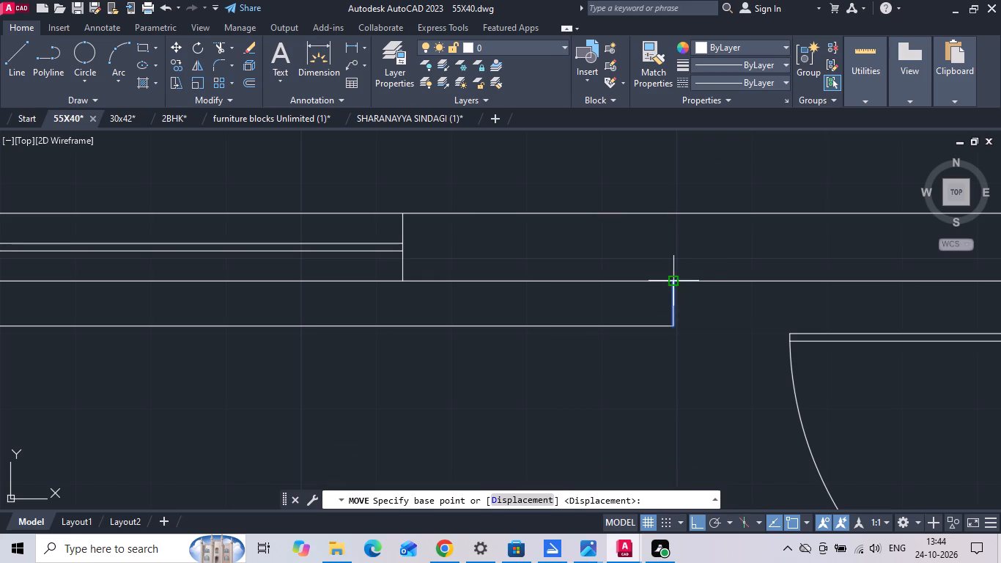
left_click(672, 282)
left_click(402, 284)
Trim the ledge's front line where it runs past the moved end line toward the sitout door.
key("t")
key("r")
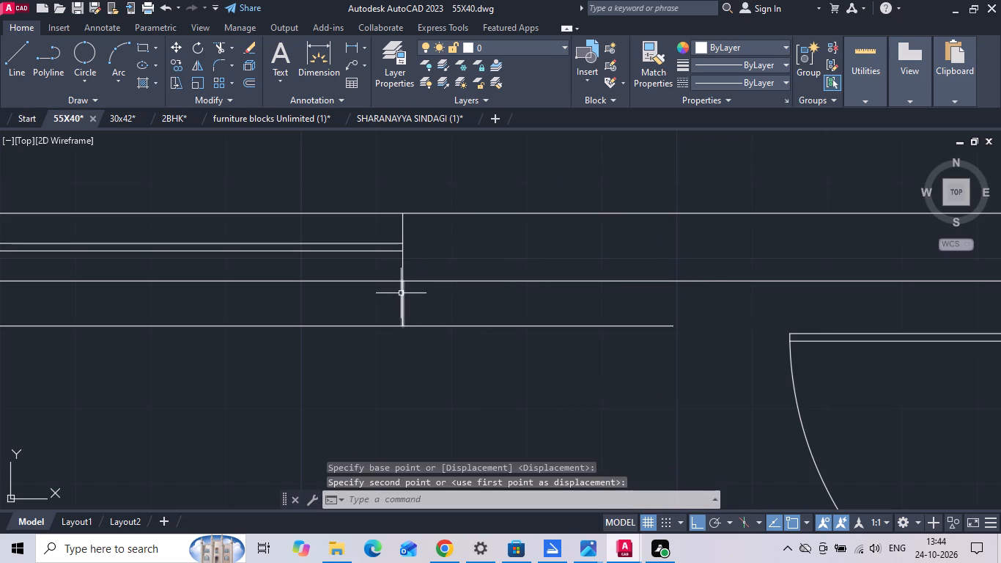
key("space")
left_click_drag(435, 318, 448, 358)
scroll(597, 342, "down", 3)
scroll(421, 355, "up", 1)
key("Escape")
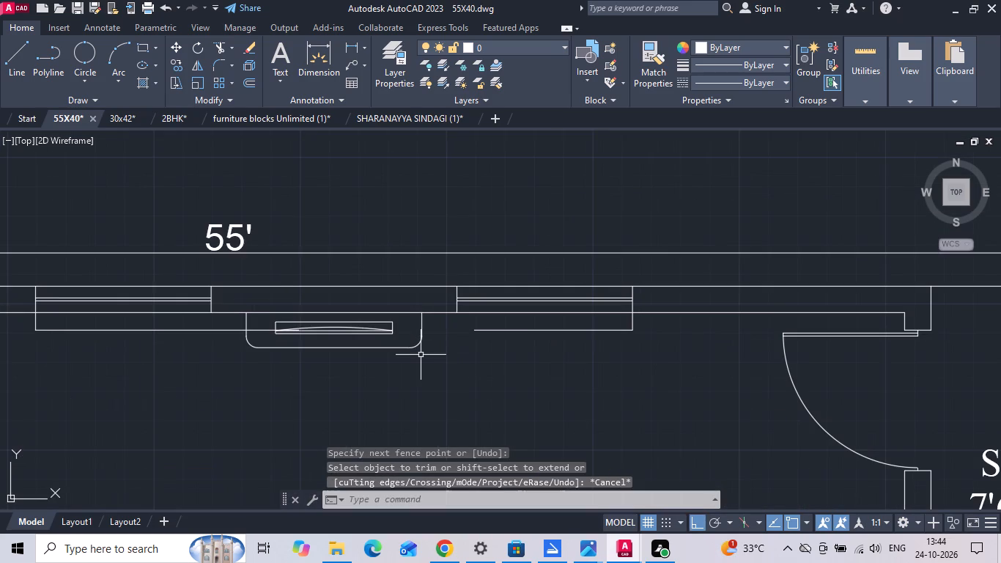
Extend the sitout-side ledge line to meet the side of the rounded TV unit.
key("e")
key("x")
key("space")
left_click(478, 330)
key("Escape")
scroll(234, 331, "up", 1)
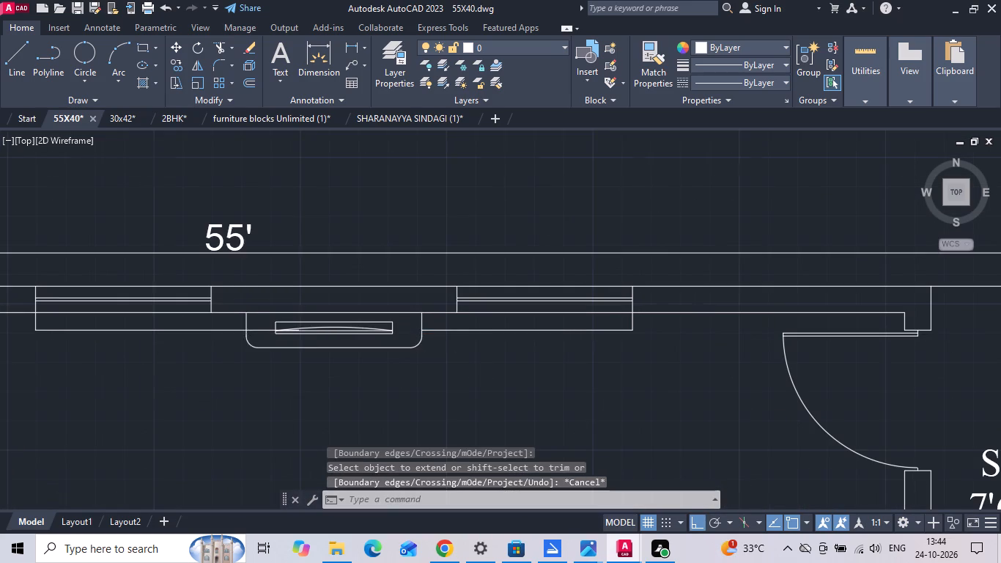
Shorten the bedroom-side ledge line so it ends at the near side of the TV unit instead of crossing the TV.
scroll(234, 331, "up", 1)
left_click(282, 329)
scroll(346, 331, "up", 1)
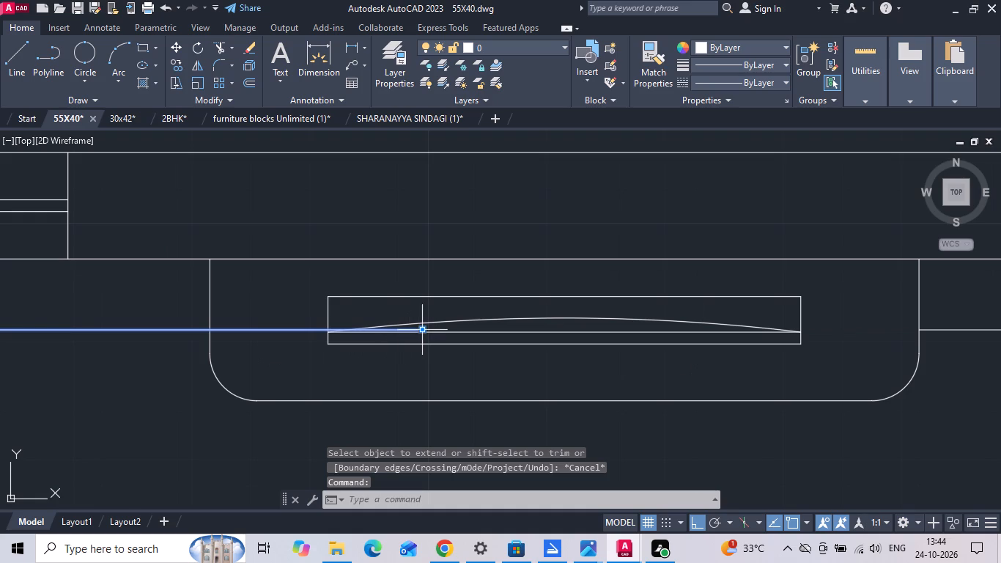
left_click(422, 332)
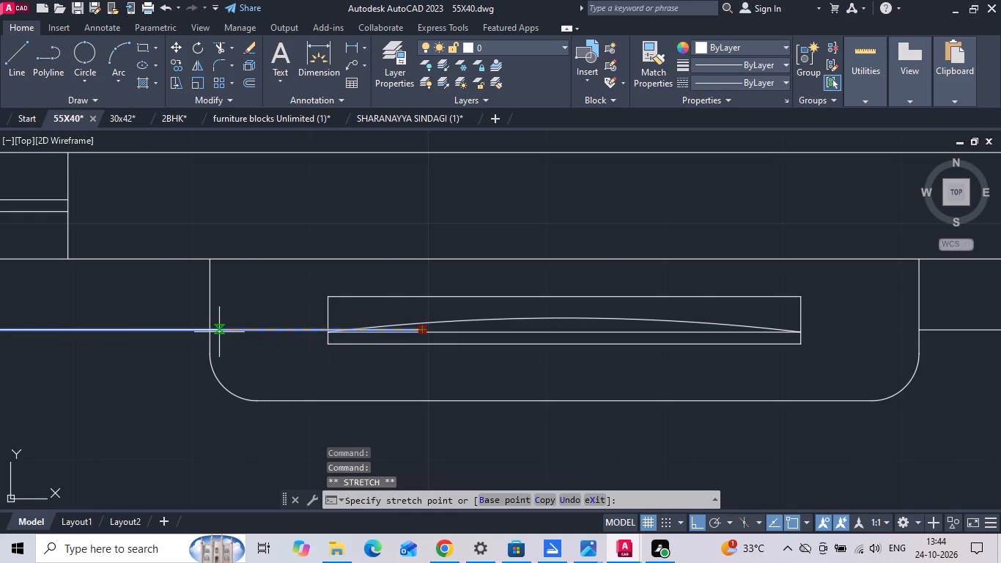
left_click(206, 330)
scroll(378, 322, "down", 3)
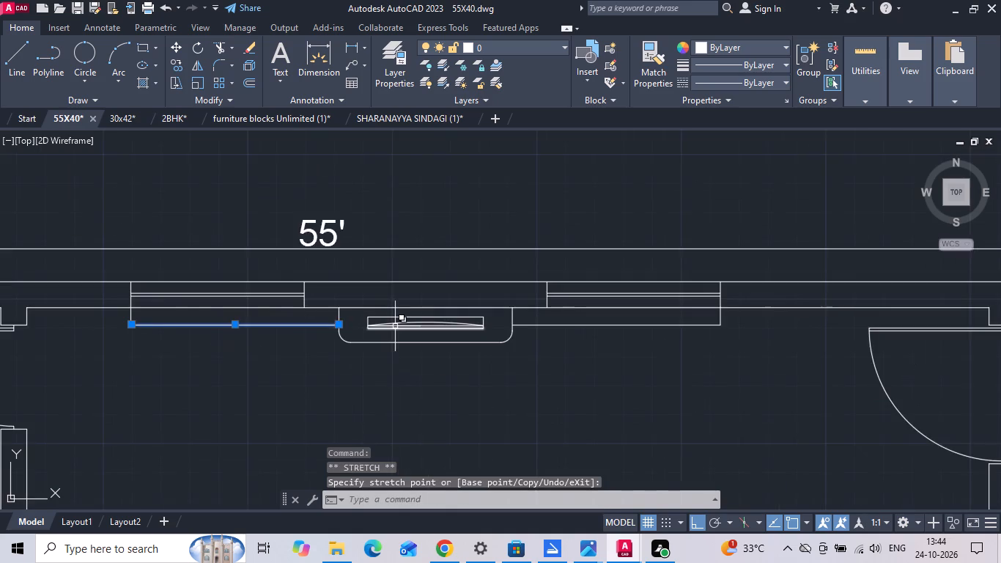
scroll(402, 326, "down", 2)
key("Escape")
Erase the horizontal line crossing the living room between the bedroom wall and the dining area in the furnished ground floor plan.
middle_click_drag(376, 336, 379, 294)
scroll(400, 233, "down", 2)
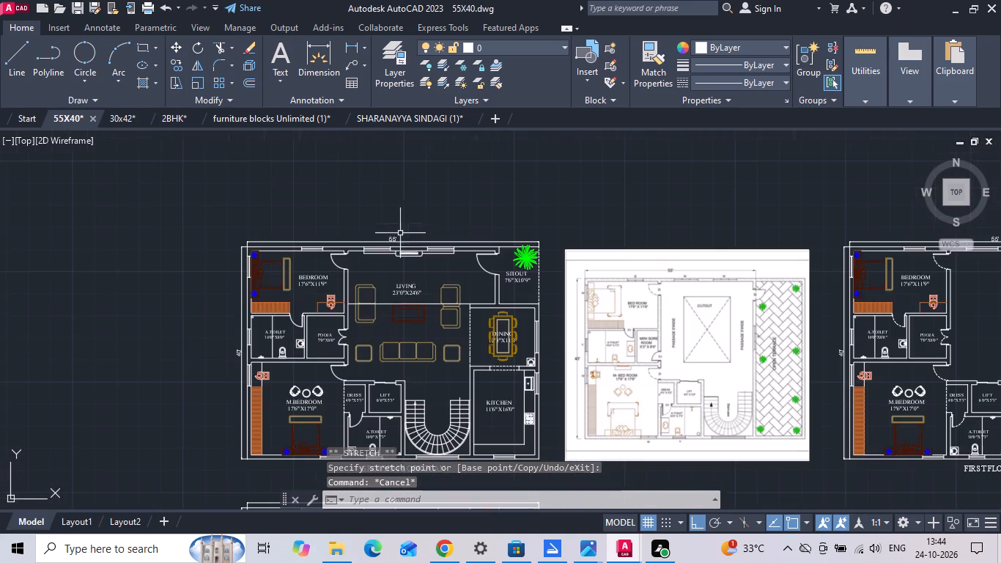
scroll(370, 310, "up", 2)
left_click_drag(395, 290, 392, 301)
left_click(390, 304)
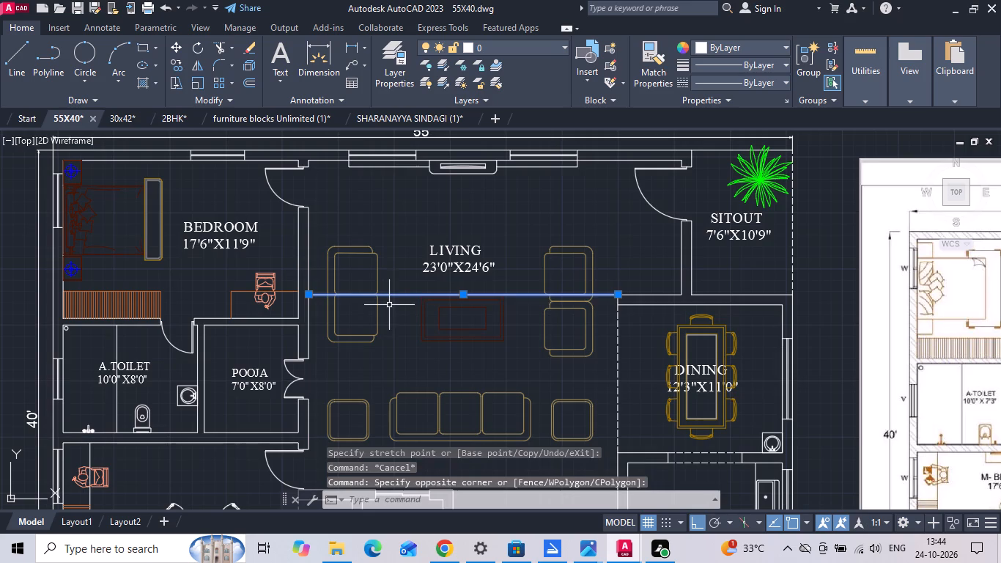
key("Delete")
Erase the two living room windows from the outer wall of the dimensioned ground floor plan.
scroll(377, 261, "down", 3)
scroll(388, 408, "up", 3)
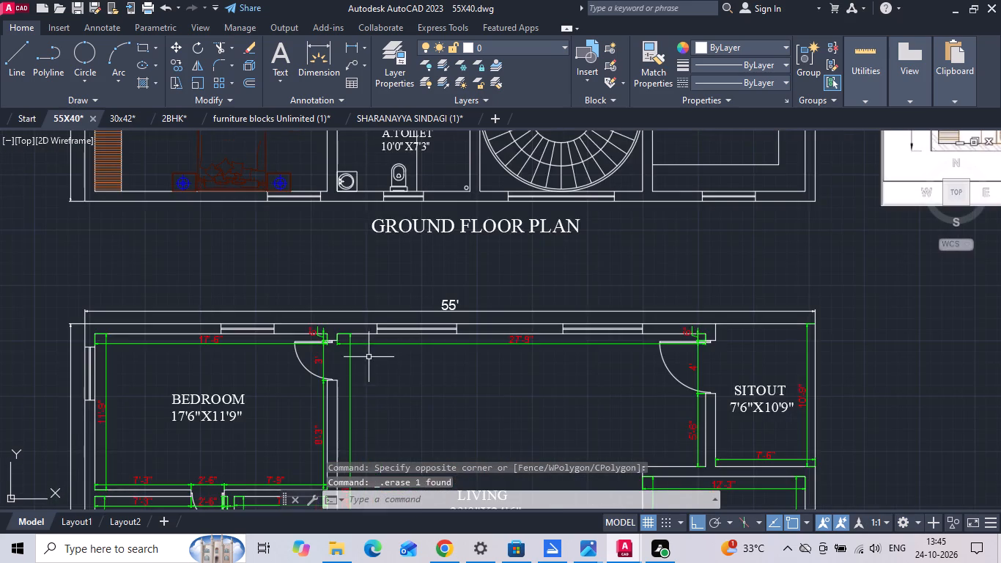
scroll(366, 322, "up", 1)
left_click(354, 285)
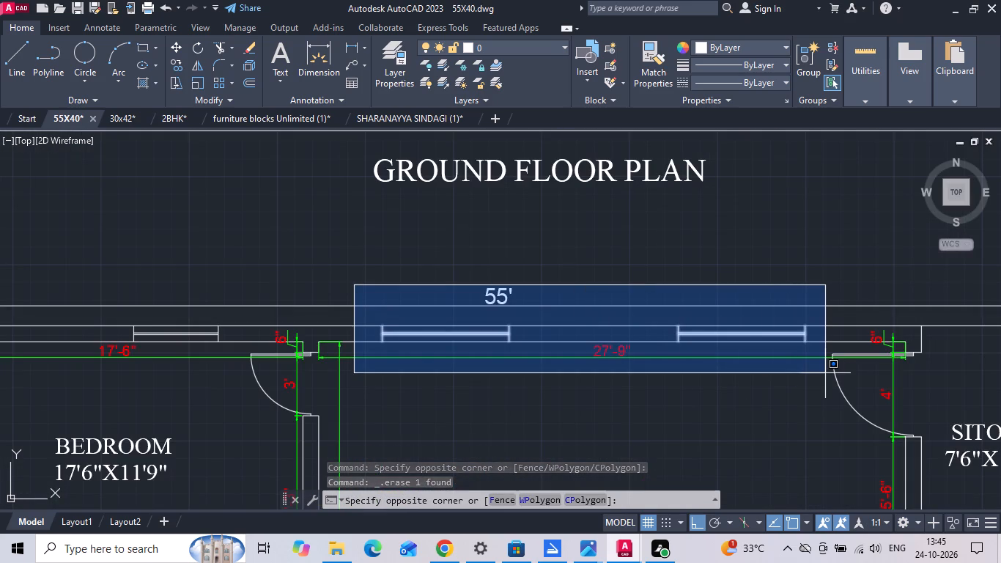
left_click(825, 373)
key("Delete")
Copy the two living room windows from the furnished ground floor plan to the dimensioned plan, aligned by the wall corner beside the bedroom door.
scroll(475, 377, "down", 4)
scroll(485, 191, "up", 2)
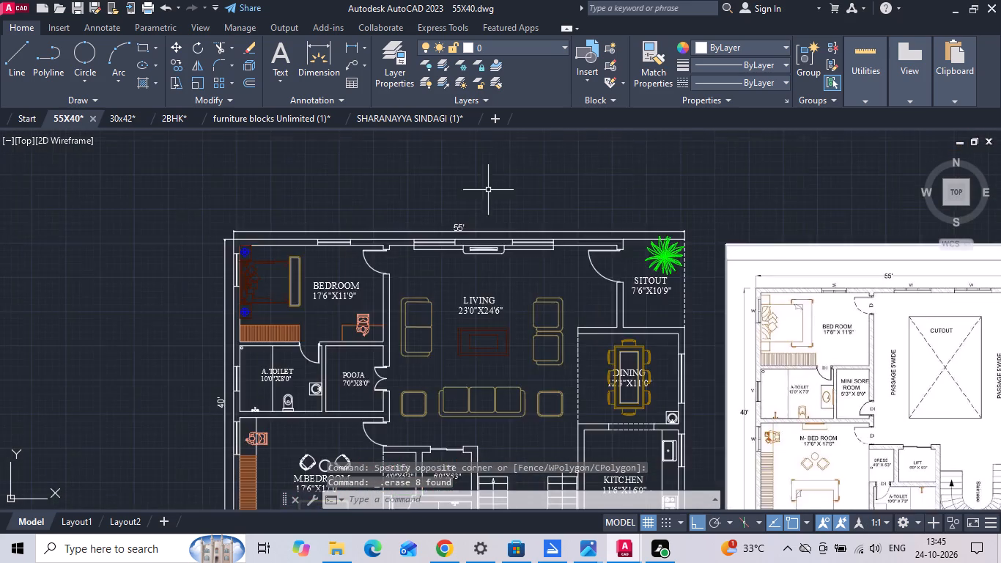
scroll(446, 227, "up", 3)
left_click(299, 251)
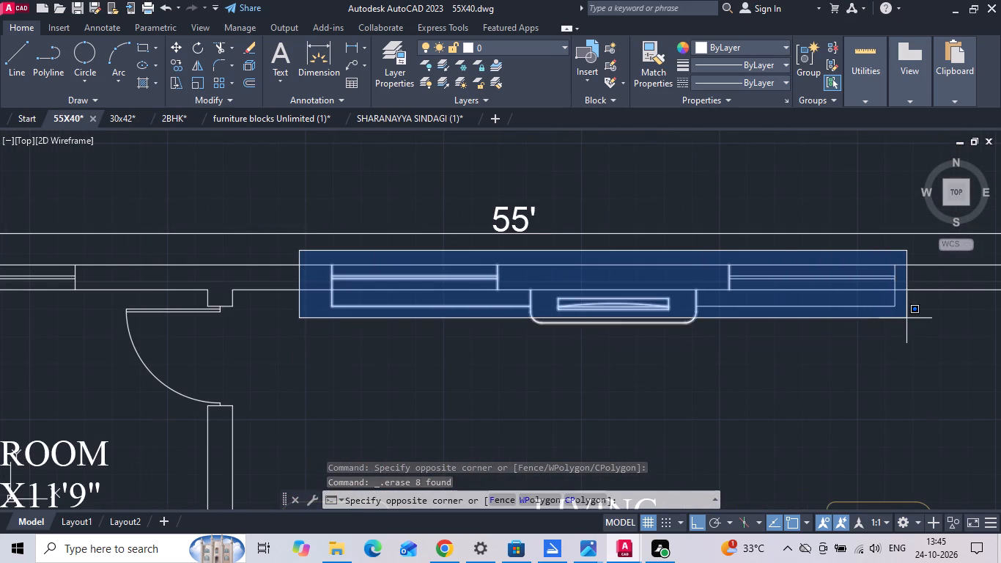
left_click(912, 300)
right_click(491, 253)
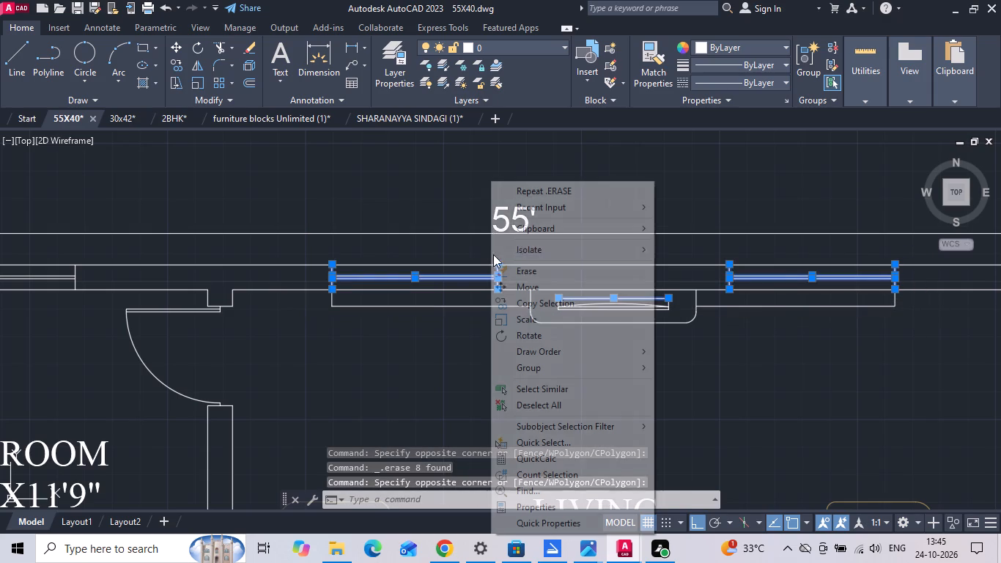
left_click(516, 306)
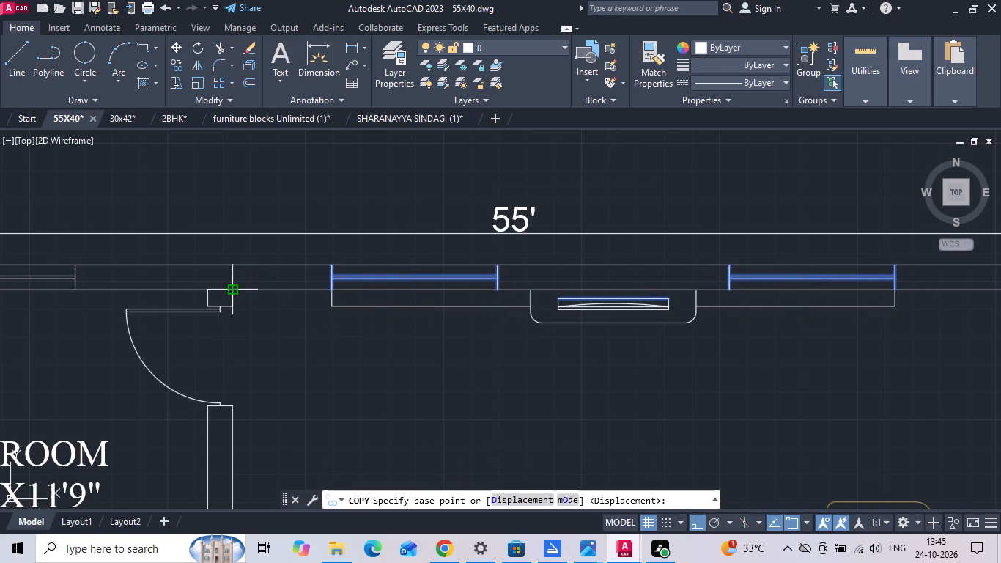
left_click(231, 288)
scroll(383, 229, "down", 6)
scroll(404, 367, "up", 3)
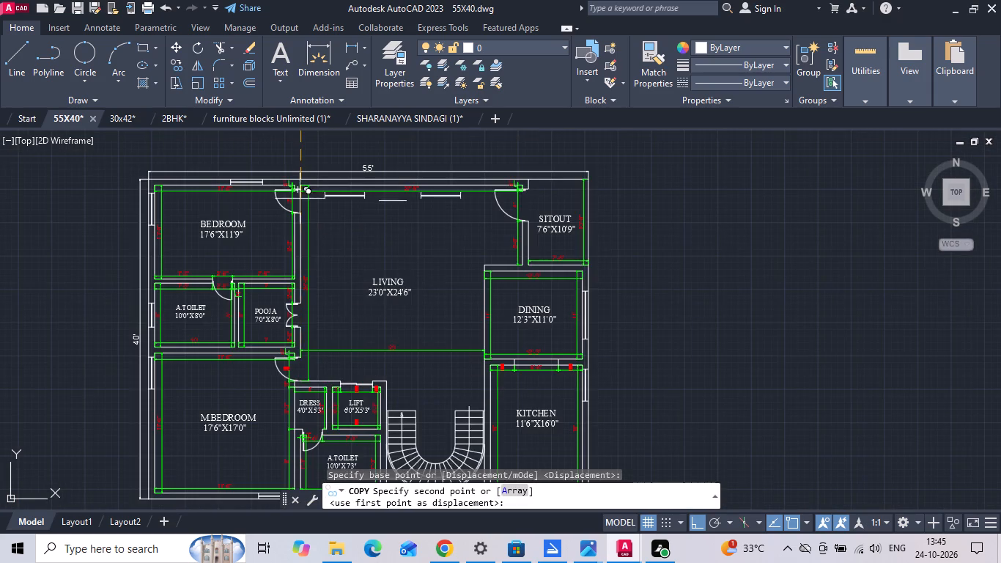
scroll(294, 177, "up", 5)
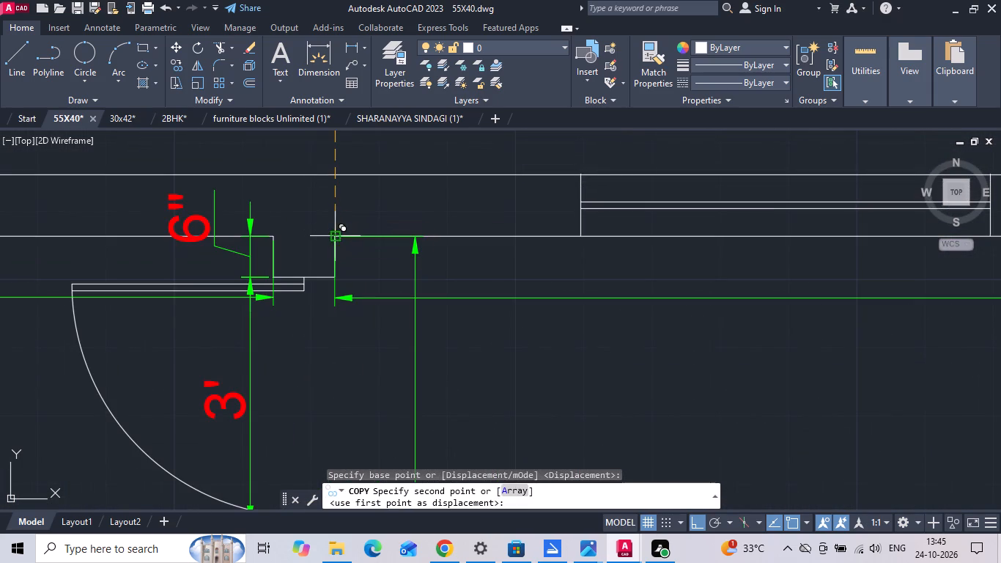
left_click(331, 237)
key("Escape")
Erase the two old windows in the outer wall between the bedroom and the terrace wall of the first floor plan.
scroll(270, 281, "down", 7)
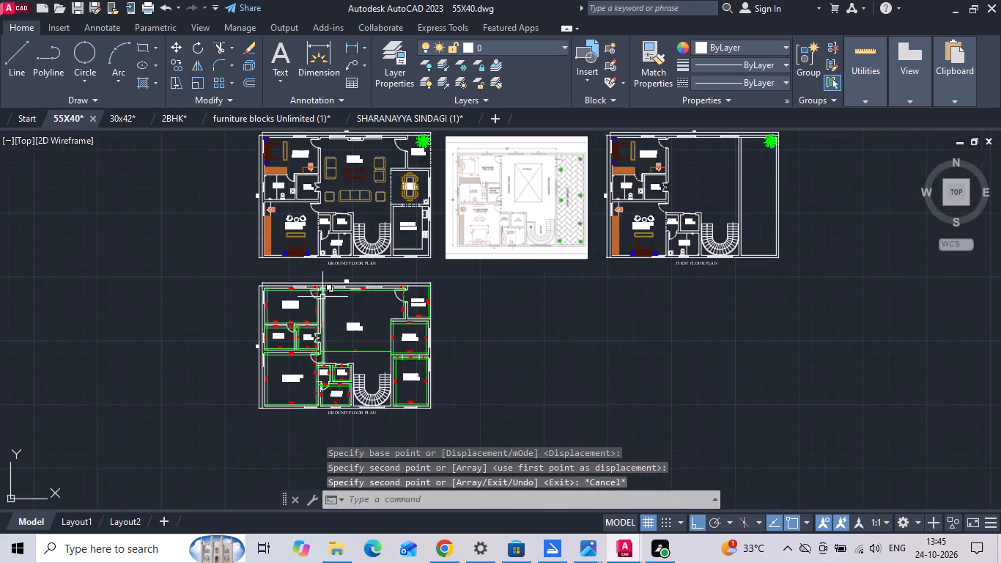
scroll(322, 297, "down", 1)
scroll(575, 208, "up", 2)
scroll(465, 159, "up", 2)
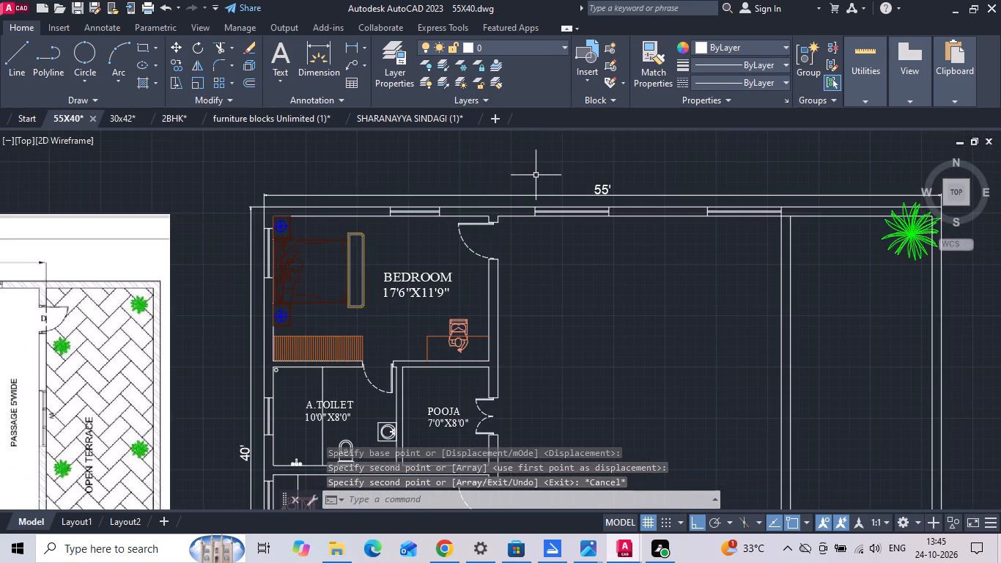
left_click(536, 178)
key("Escape")
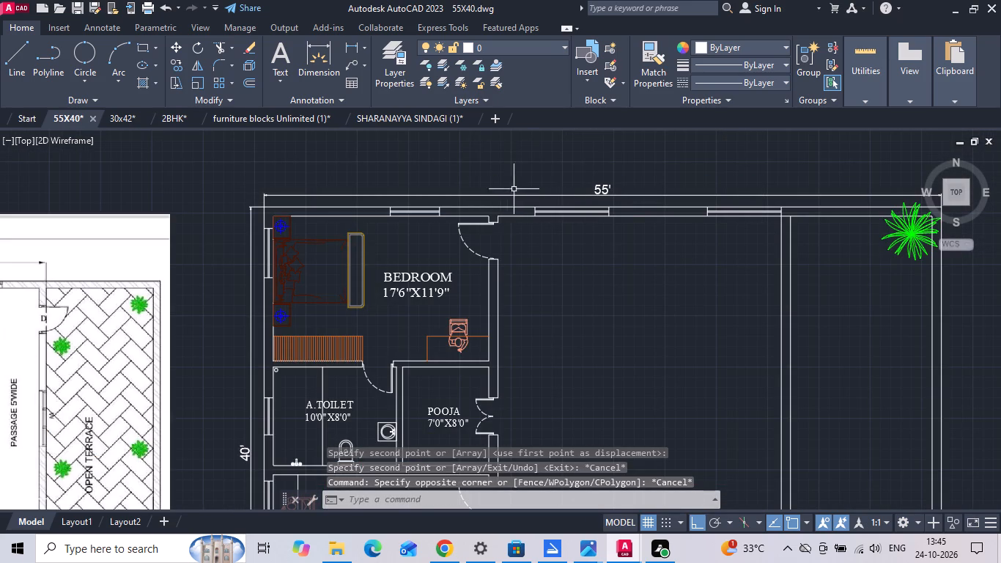
left_click(510, 183)
left_click(788, 232)
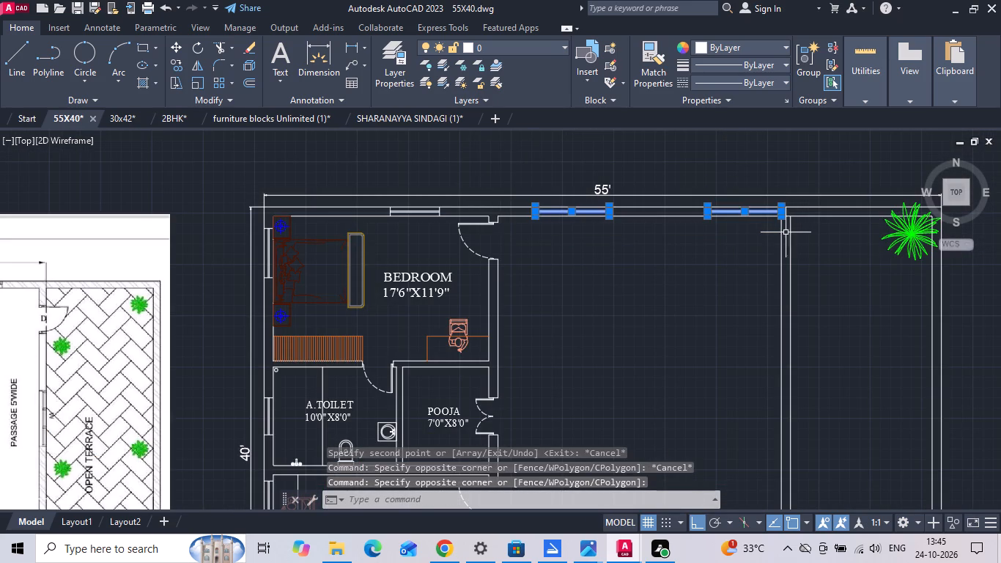
key("Delete")
Copy the two living room windows from the furnished ground floor plan to the first floor plan, aligned by the wall corner beside the bedroom door.
scroll(785, 252, "down", 2)
middle_click_drag(157, 271, 335, 268)
scroll(289, 229, "up", 4)
left_click(347, 235)
middle_click_drag(562, 264, 524, 264)
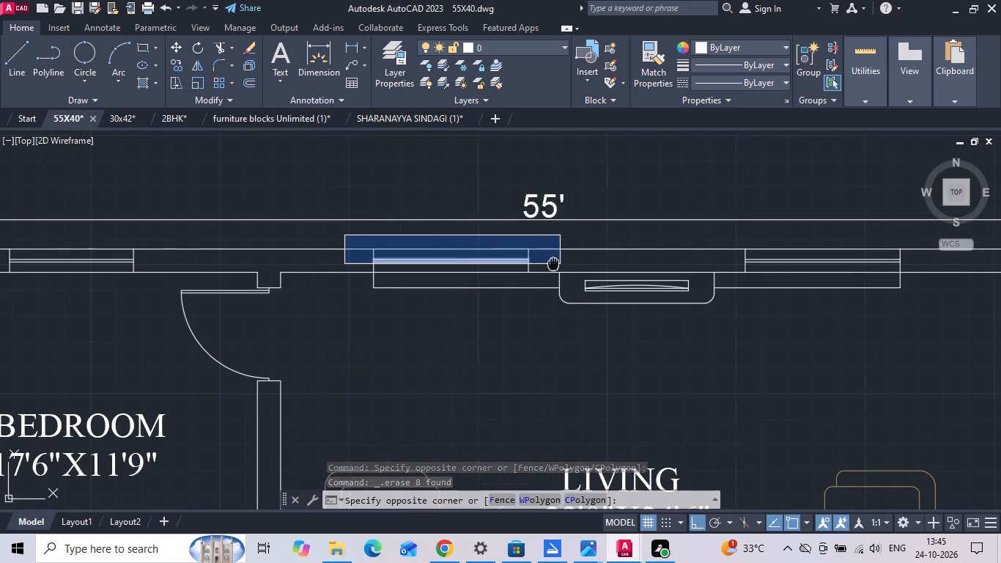
middle_click_drag(524, 264, 400, 264)
left_click(761, 279)
scroll(734, 300, "down", 1)
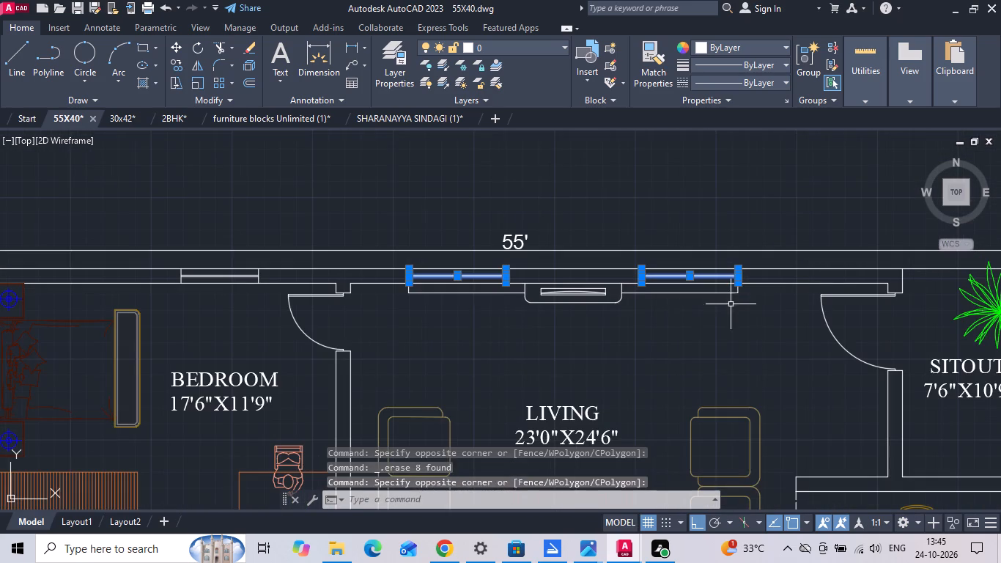
right_click(402, 342)
left_click(435, 308)
scroll(362, 286, "up", 2)
left_click(330, 279)
scroll(309, 284, "down", 2)
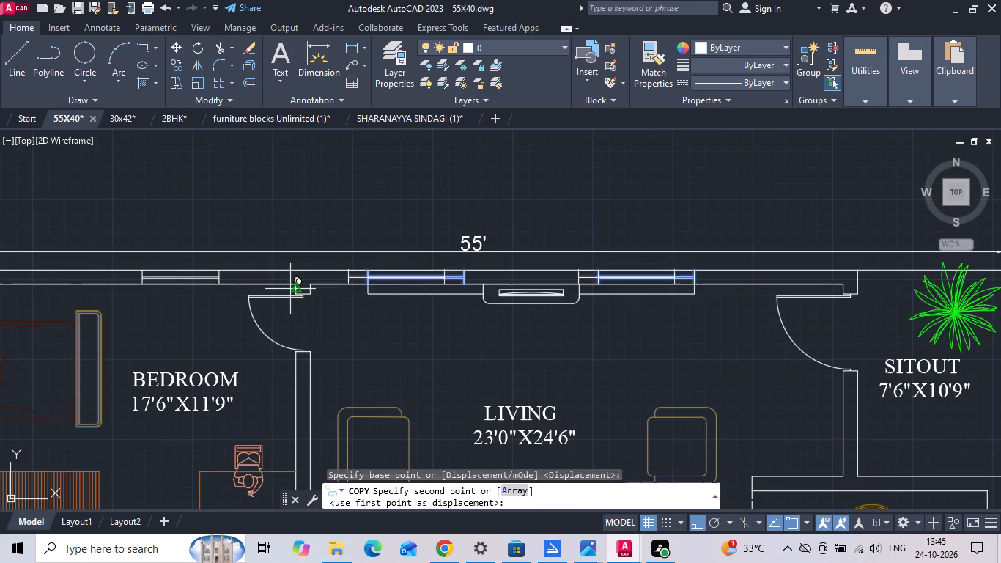
scroll(283, 292, "down", 3)
scroll(764, 303, "up", 2)
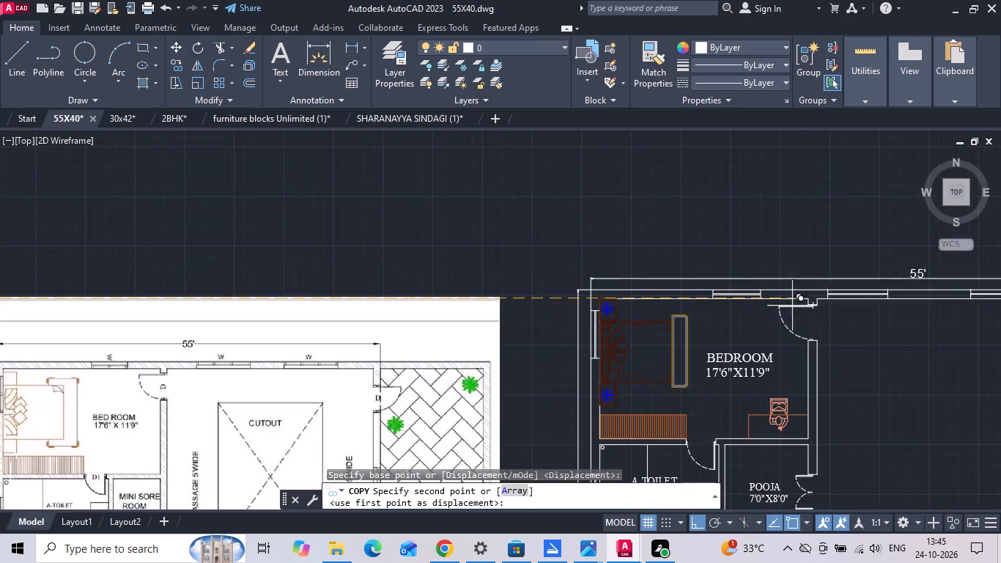
scroll(853, 308, "up", 2)
left_click(751, 286)
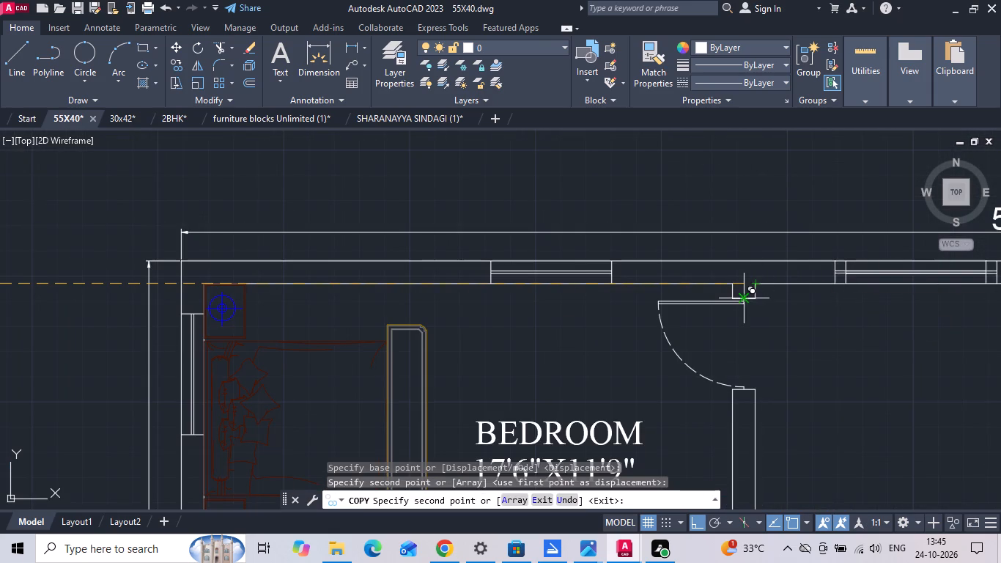
key("Escape")
Save the 55X40 drawing.
key("ctrl+s")
key("ctrl+s")
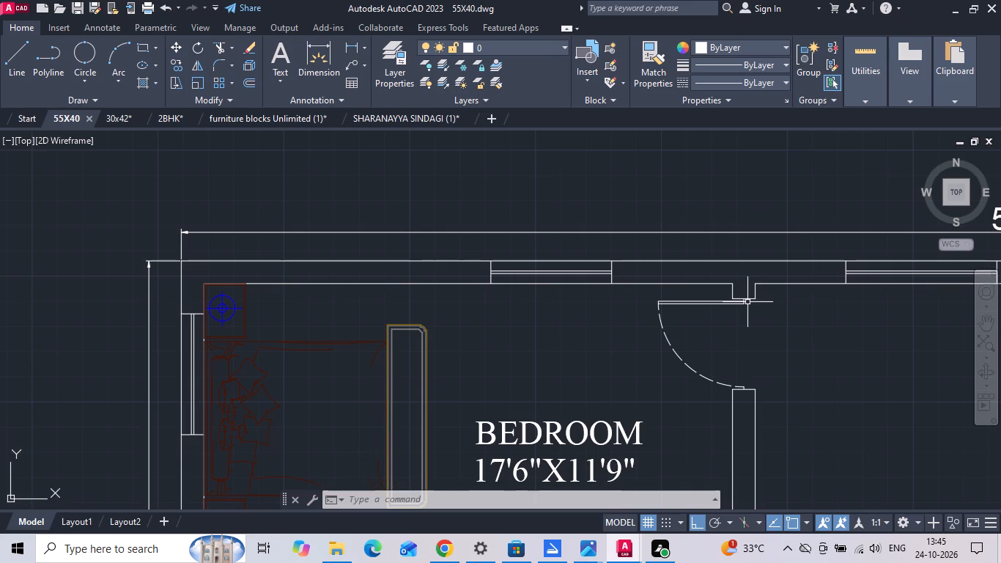
key("ctrl+s")
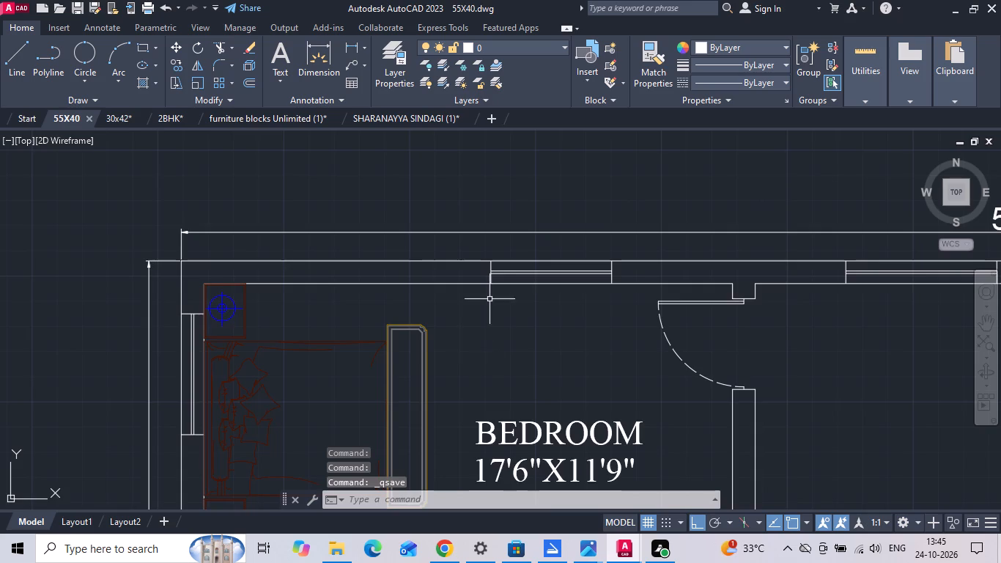
Trim the inner face line of the outer wall across the terrace partition wall's junction in the first floor plan.
scroll(499, 298, "down", 1)
scroll(461, 246, "down", 2)
middle_click_drag(523, 311, 539, 273)
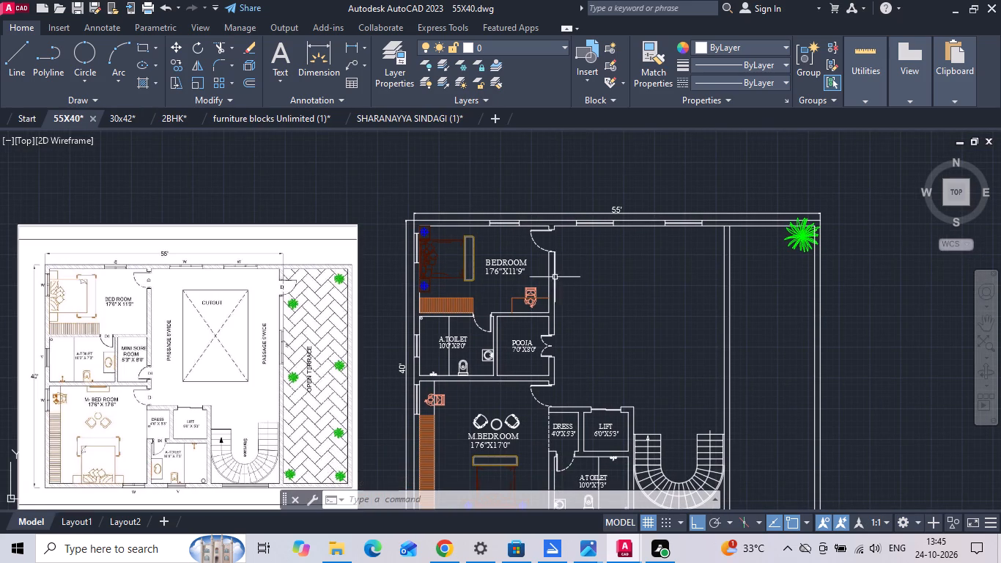
middle_click_drag(608, 306, 618, 270)
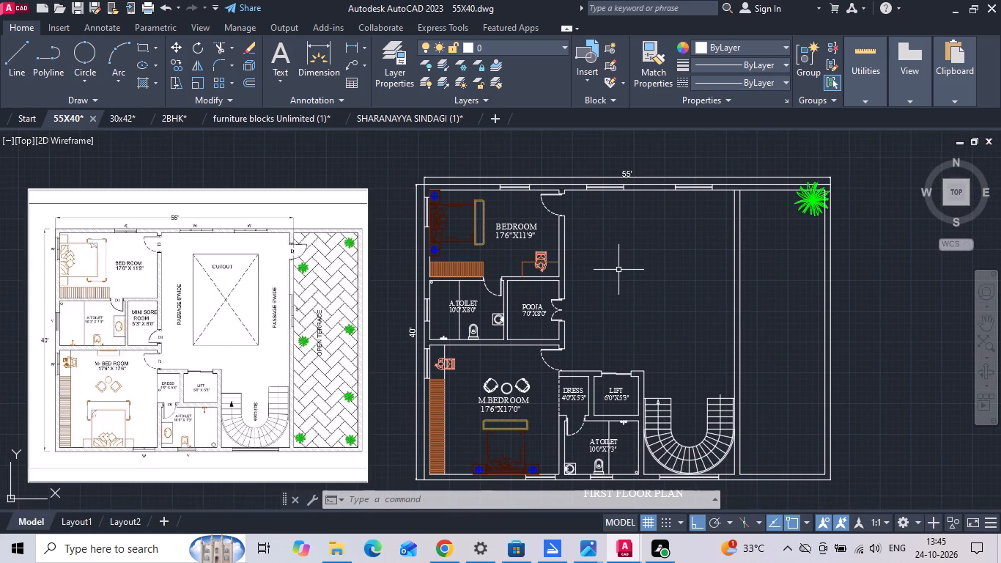
scroll(618, 270, "down", 1)
scroll(698, 346, "up", 1)
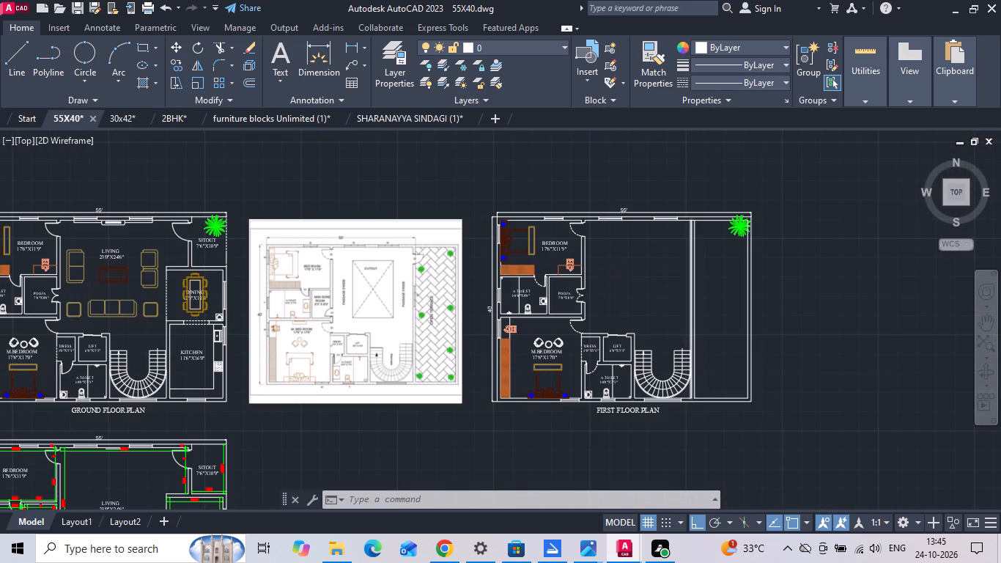
middle_click_drag(698, 268, 700, 292)
type("TR")
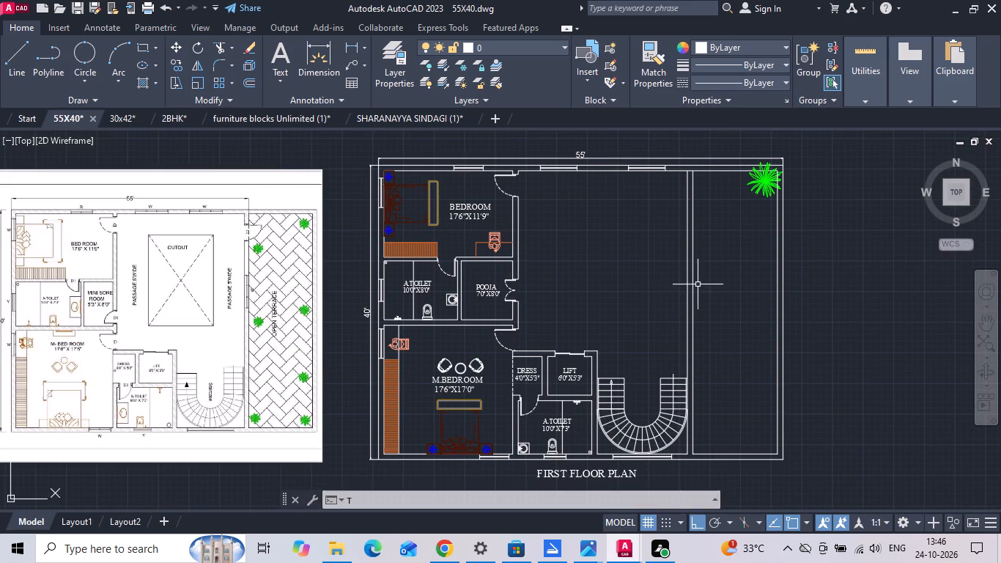
key("space")
key("space")
scroll(699, 165, "up", 2)
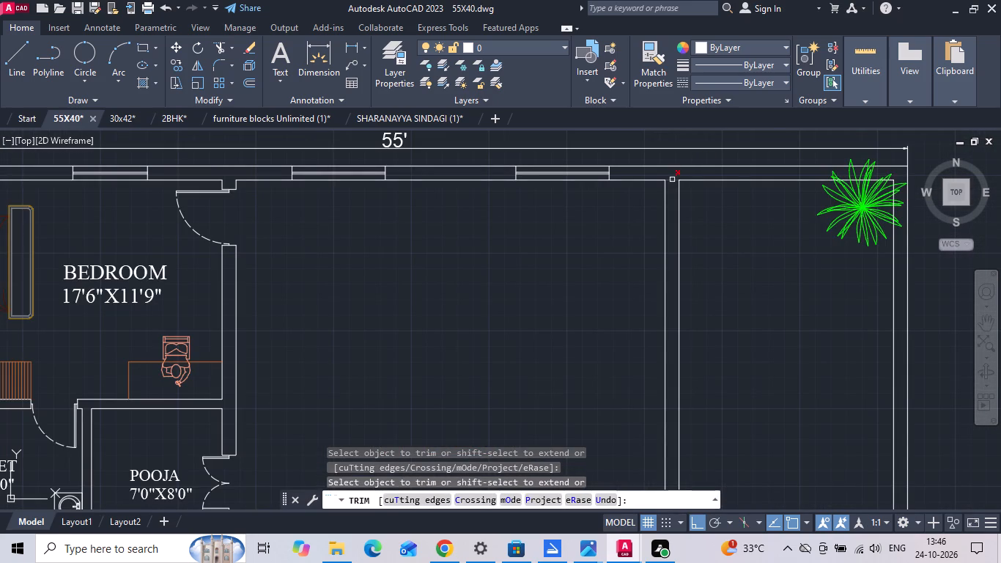
left_click(672, 180)
key("Escape")
scroll(670, 186, "down", 2)
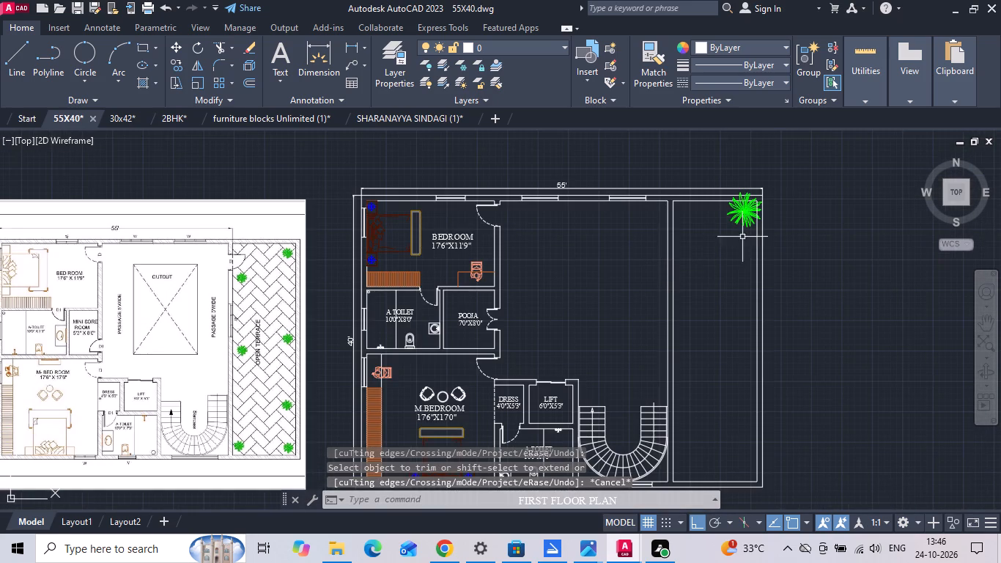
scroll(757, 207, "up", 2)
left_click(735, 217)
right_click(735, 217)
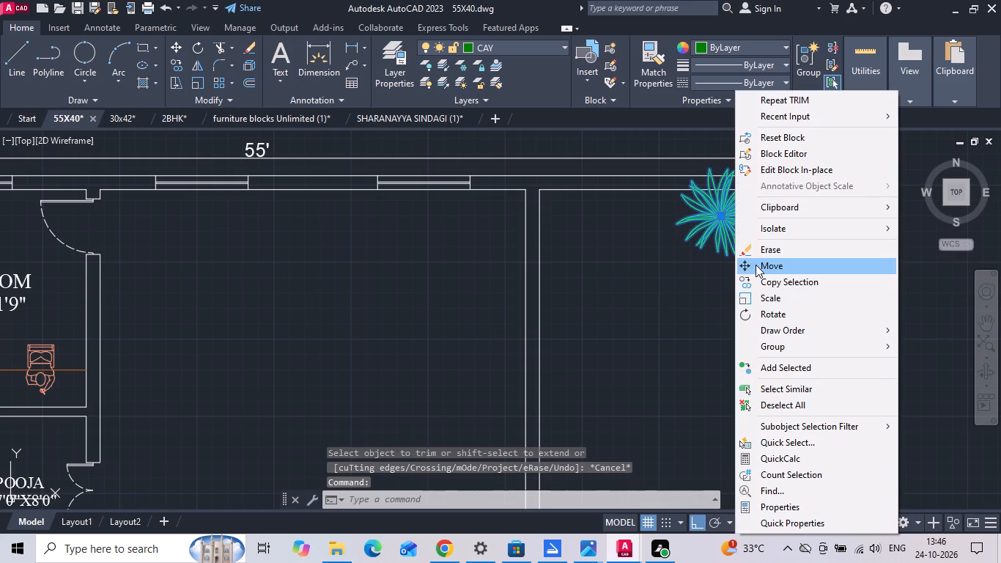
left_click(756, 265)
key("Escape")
Scale the terrace plant down to roughly half its size about its centre so it fits in the terrace corner.
left_click(725, 222)
right_click(725, 222)
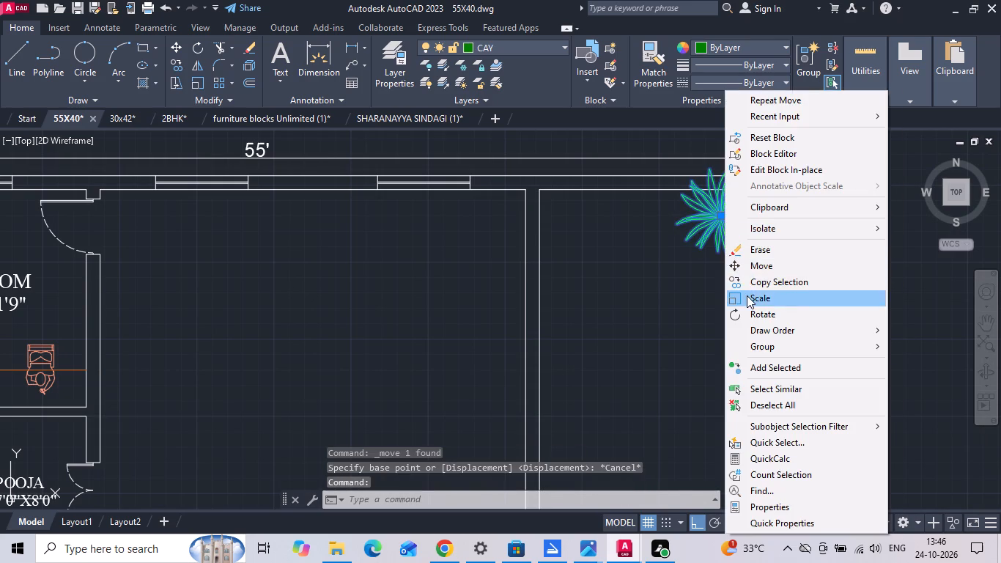
left_click(747, 295)
left_click(719, 216)
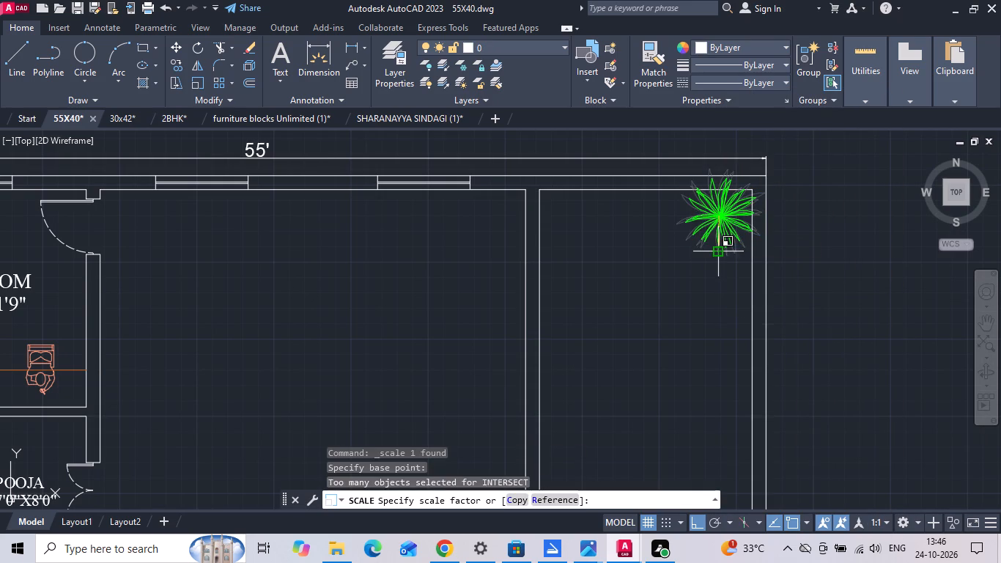
left_click(718, 238)
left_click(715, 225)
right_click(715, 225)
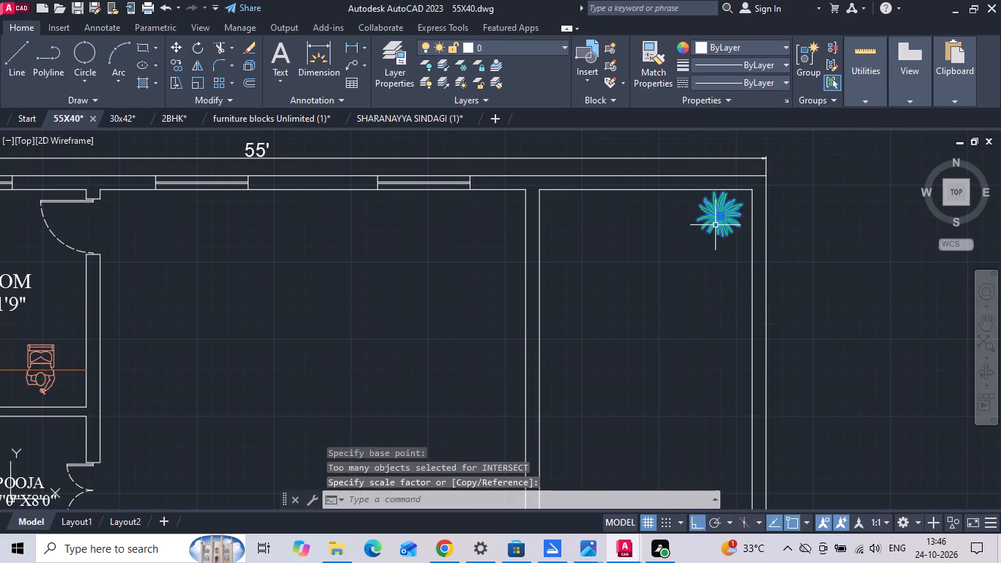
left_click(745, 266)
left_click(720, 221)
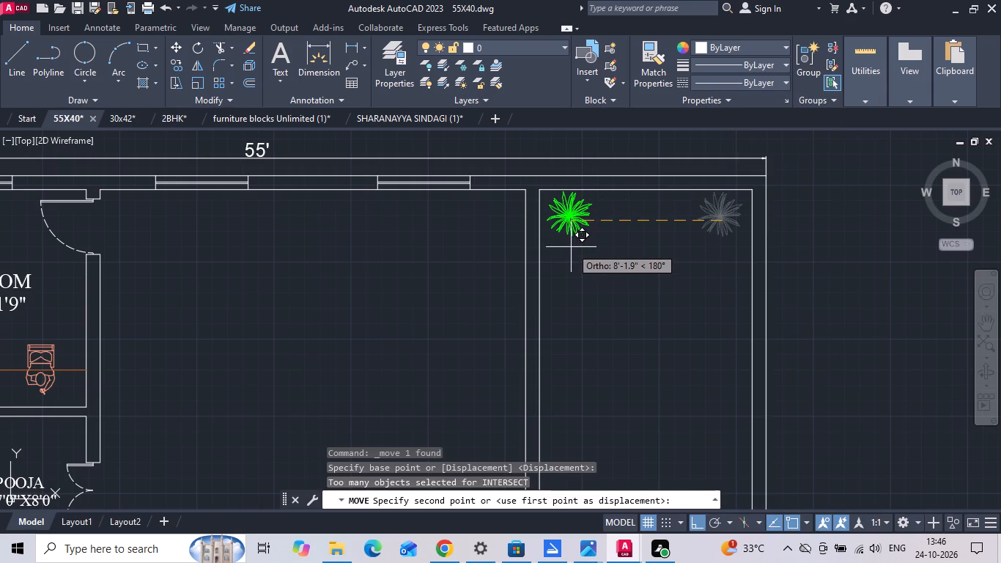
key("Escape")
Copy the reduced plant horizontally across the terrace to the corner beside the partition wall.
scroll(761, 249, "down", 2)
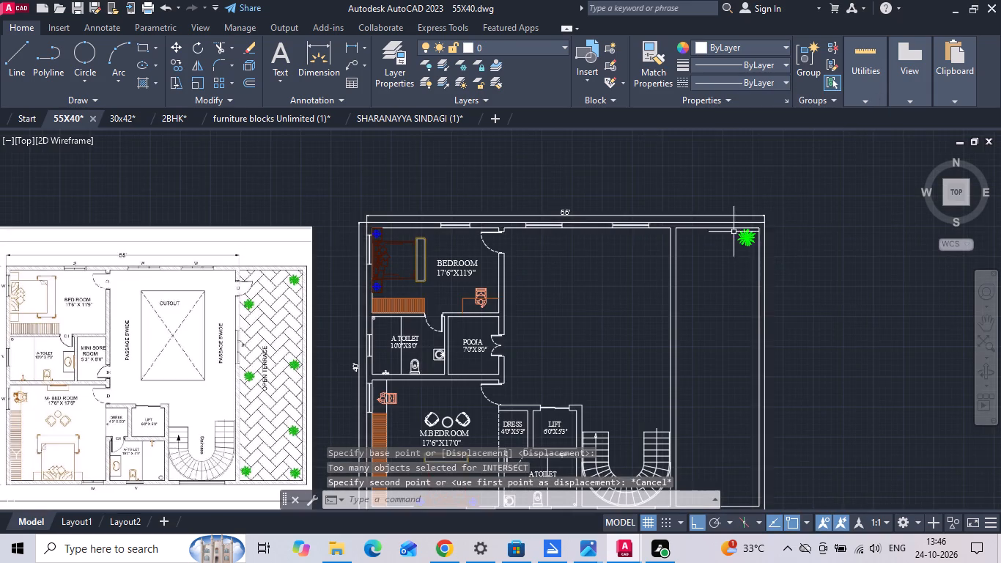
scroll(739, 224, "up", 3)
left_click(752, 284)
right_click(752, 284)
left_click(783, 274)
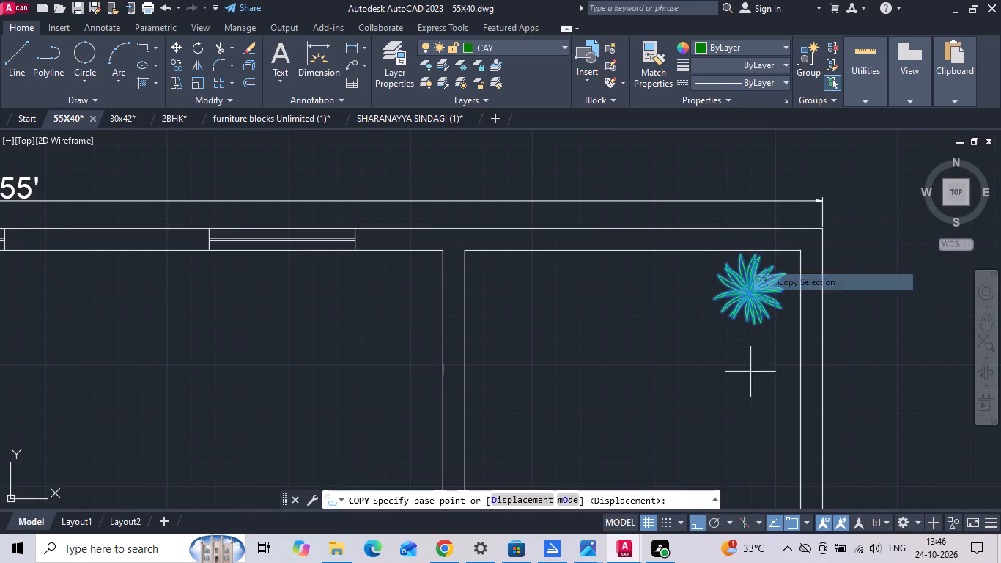
left_click_drag(749, 383, 728, 390)
left_click(511, 402)
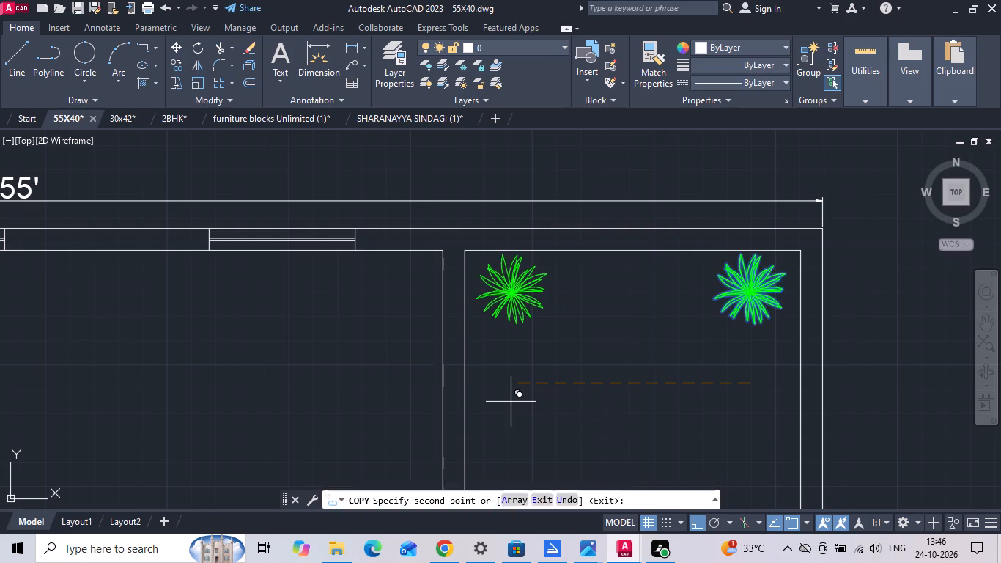
key("Escape")
Move the copied plant straight down beside the partition wall, adjusting it slightly lower to match the reference plan's staggered planting.
left_click(518, 284)
right_click(517, 281)
left_click(537, 272)
scroll(555, 232, "down", 1)
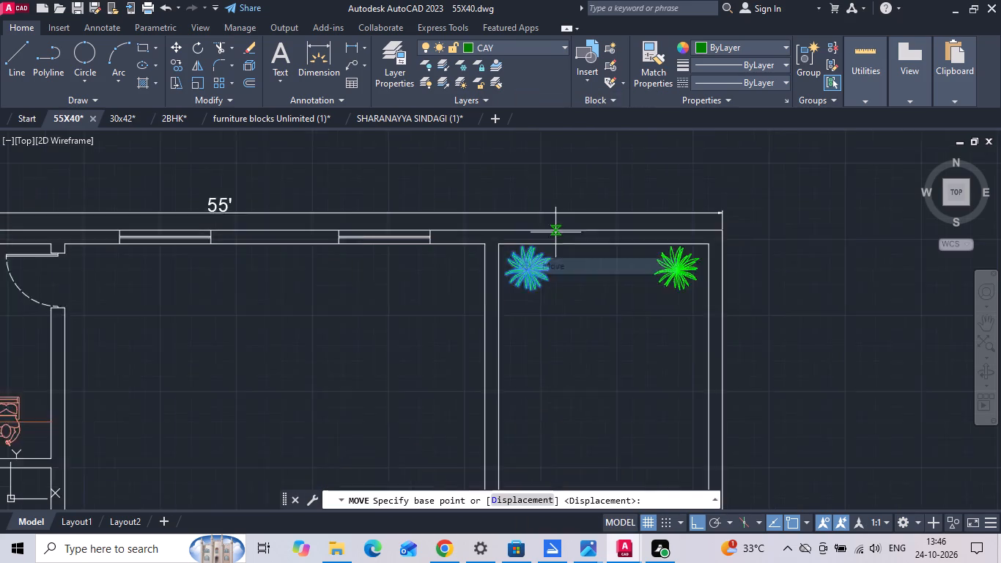
scroll(556, 232, "down", 1)
left_click_drag(568, 303, 567, 324)
left_click(569, 368)
scroll(728, 239, "down", 1)
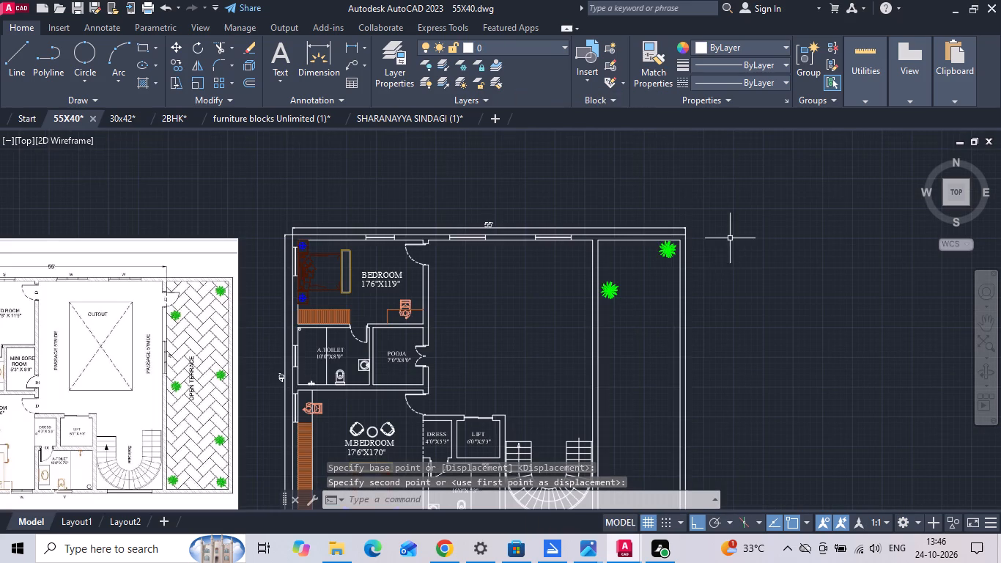
middle_click_drag(621, 298, 662, 212)
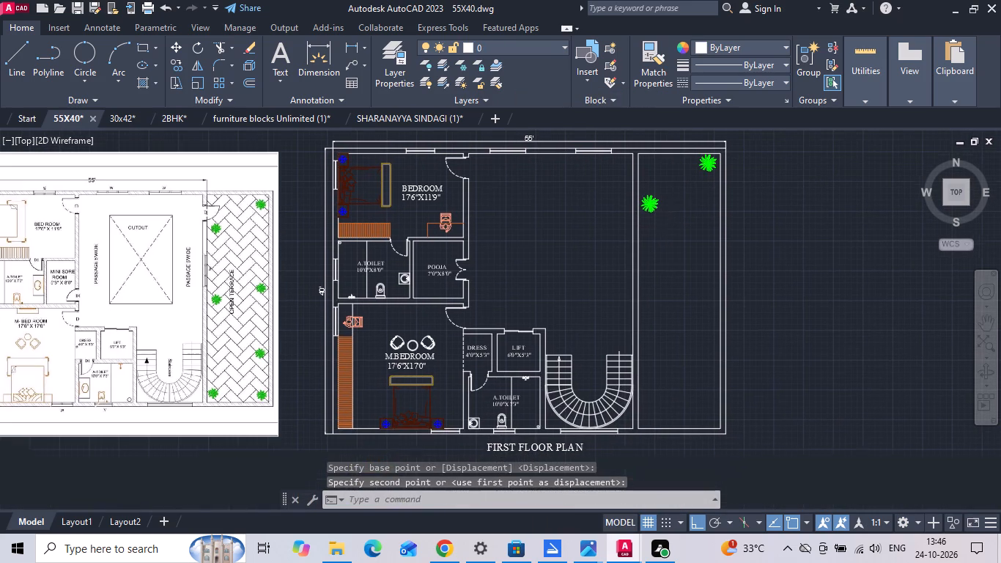
left_click(649, 206)
right_click(647, 206)
left_click(657, 262)
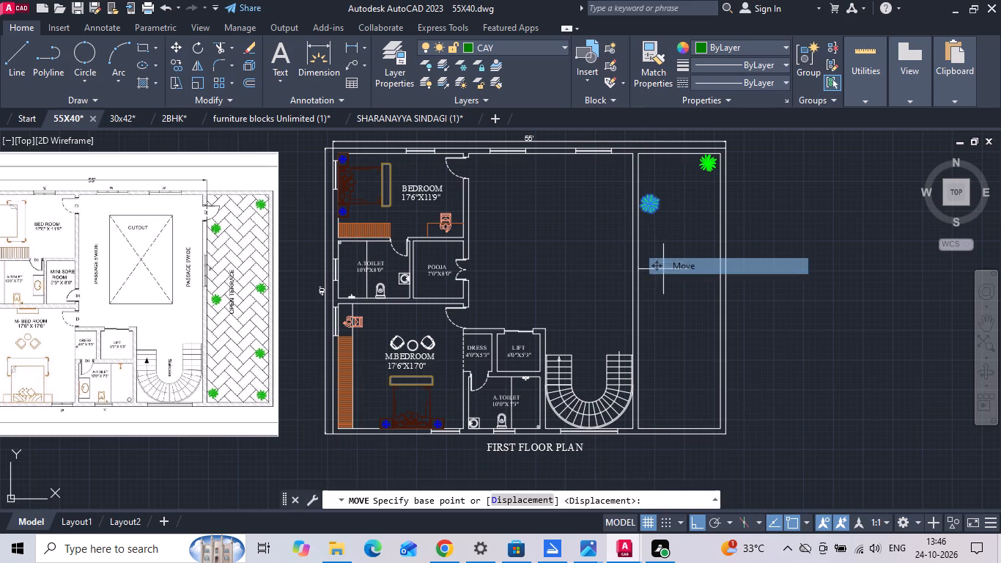
left_click(662, 284)
left_click(660, 292)
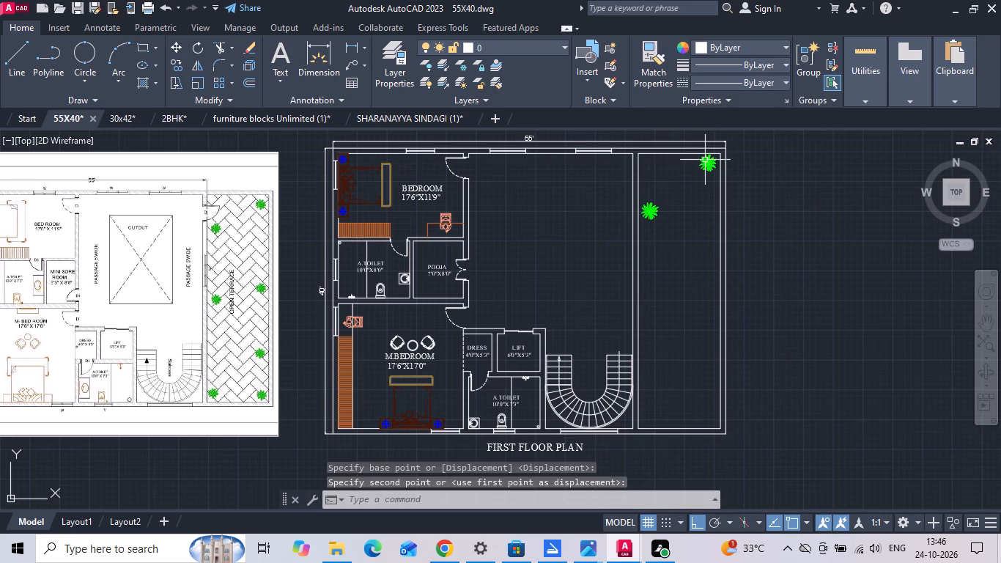
Copy the corner plant three times along the terrace's outer side wall, about 16', 29' and 35' below the original.
left_click(705, 161)
right_click(705, 162)
left_click(733, 278)
left_click_drag(799, 233, 801, 232)
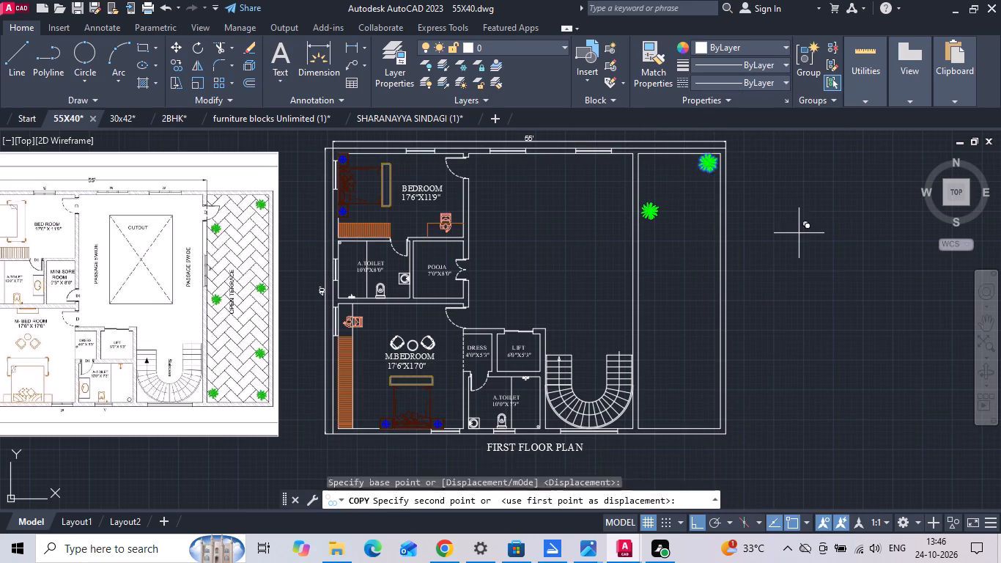
left_click_drag(801, 232, 802, 240)
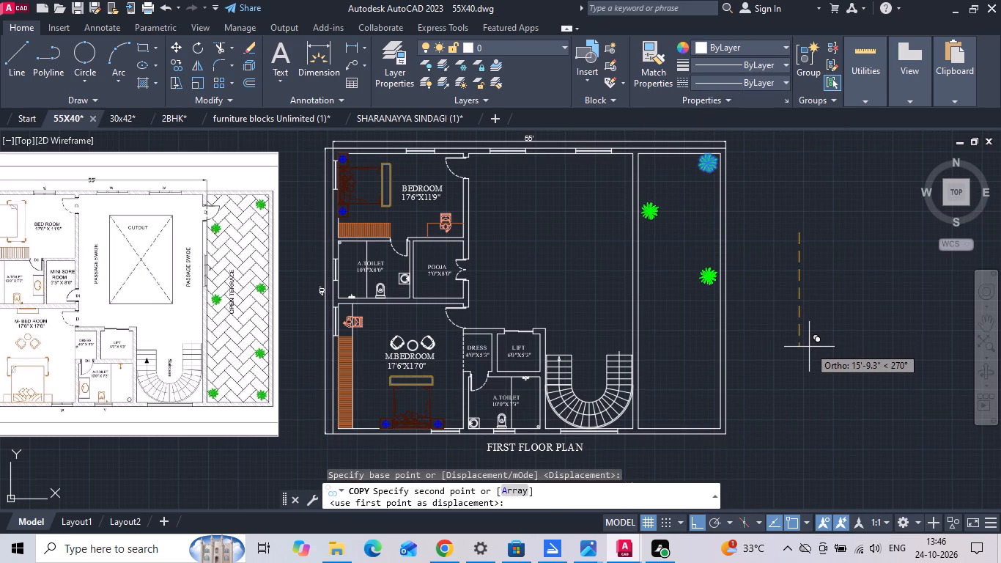
left_click(810, 349)
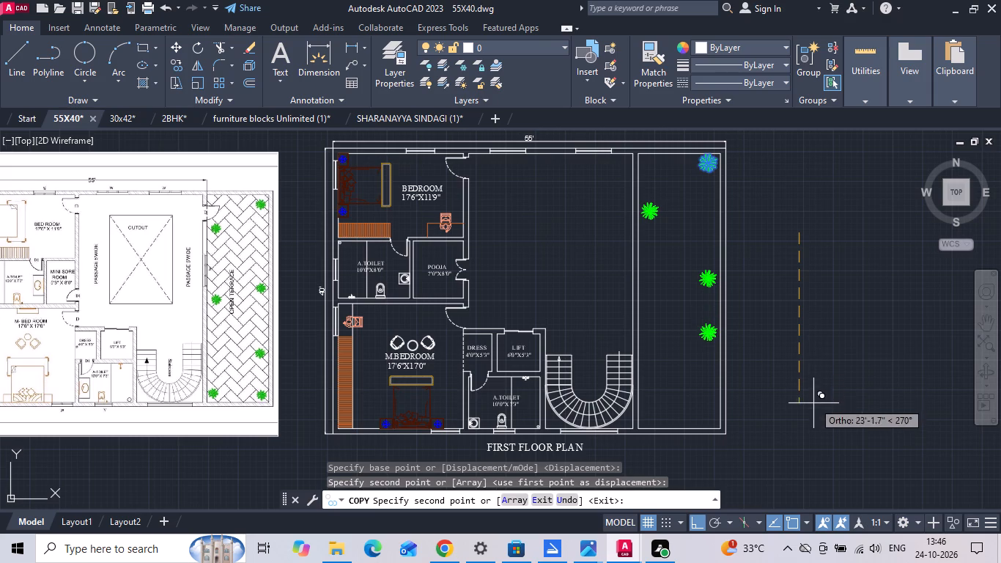
left_click(805, 441)
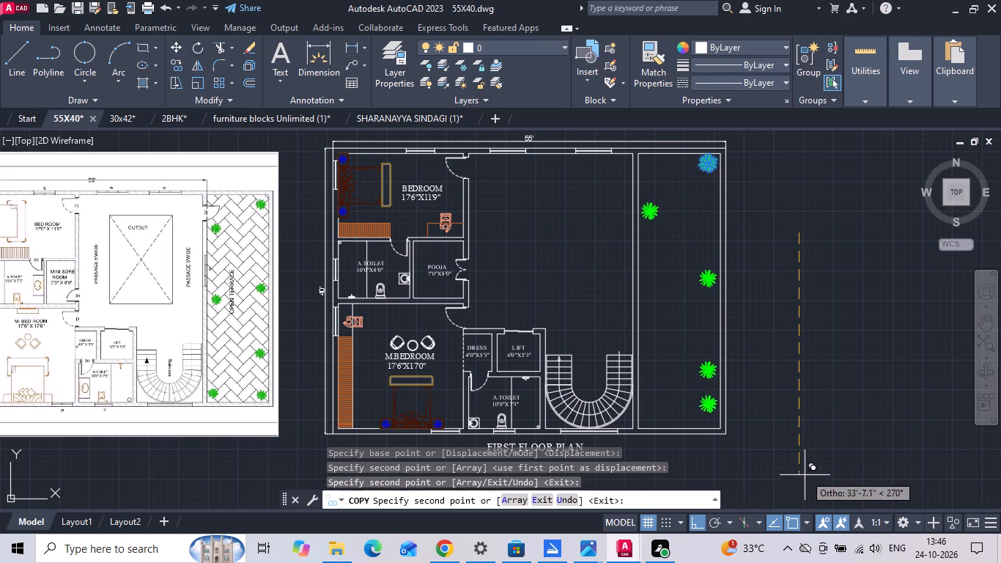
left_click(803, 487)
key("Escape")
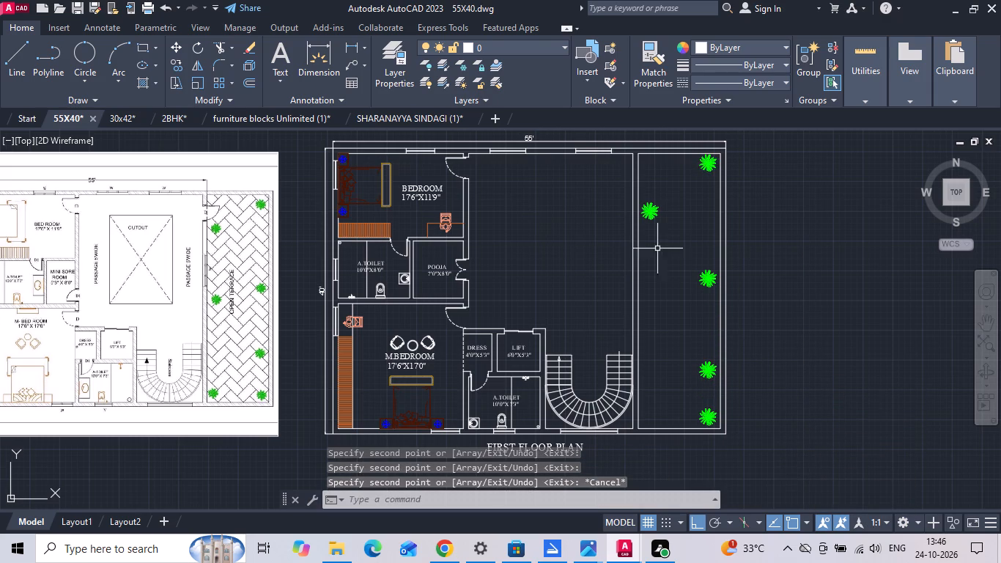
Copy the plant beside the partition wall twice along the terrace, about 15' and 29' below the original.
left_click(654, 212)
right_click(654, 211)
left_click(694, 290)
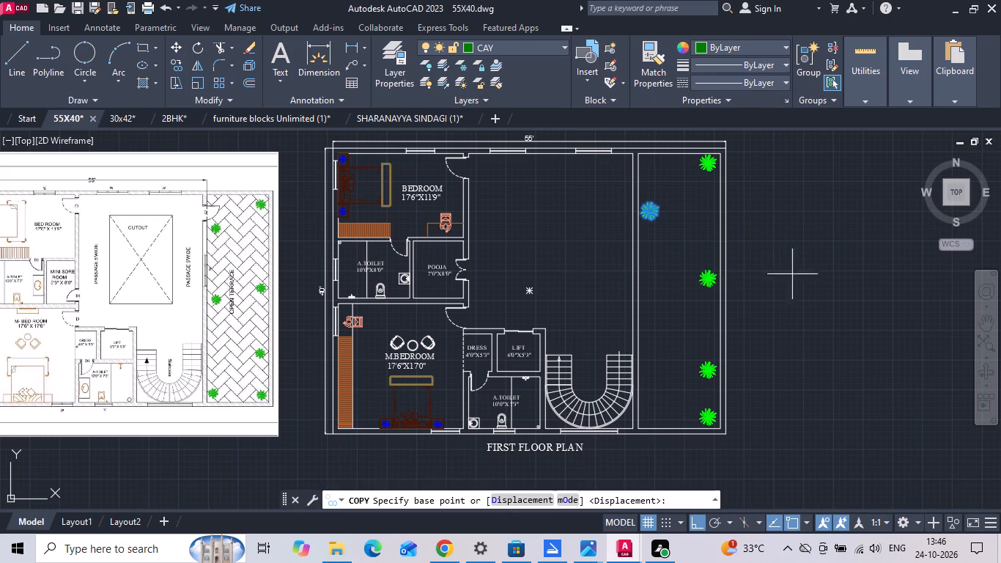
left_click_drag(839, 246, 842, 268)
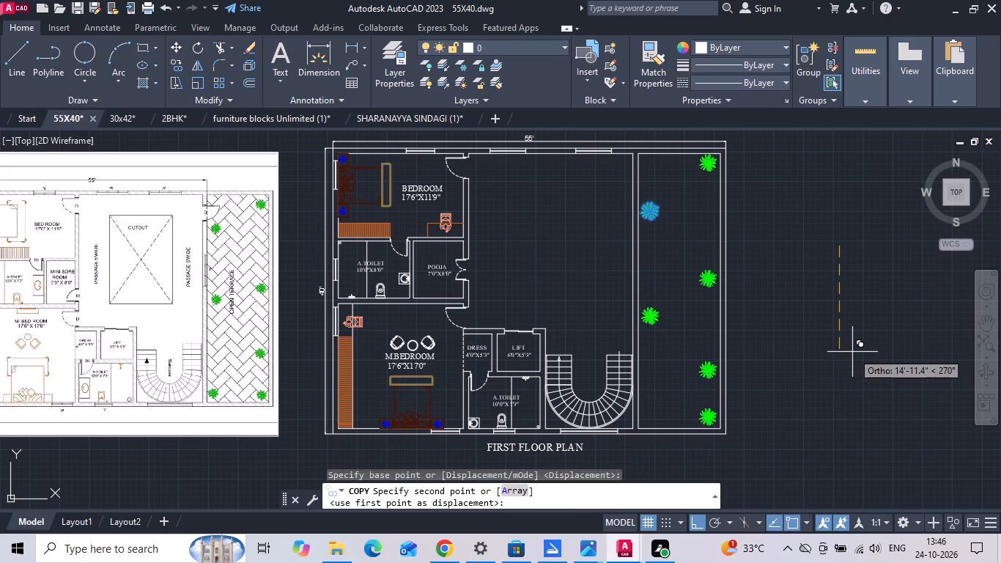
left_click(852, 352)
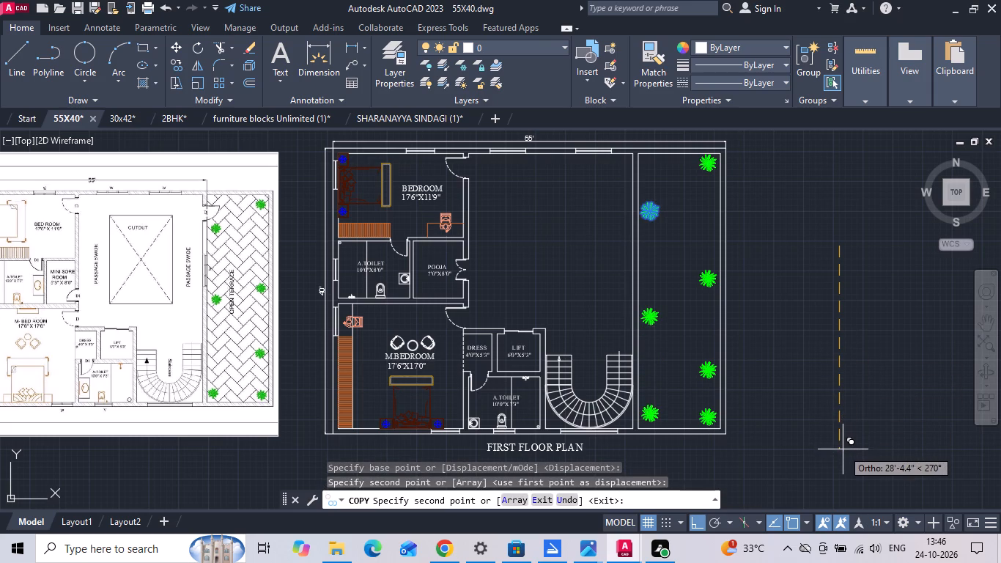
left_click(843, 453)
key("Escape")
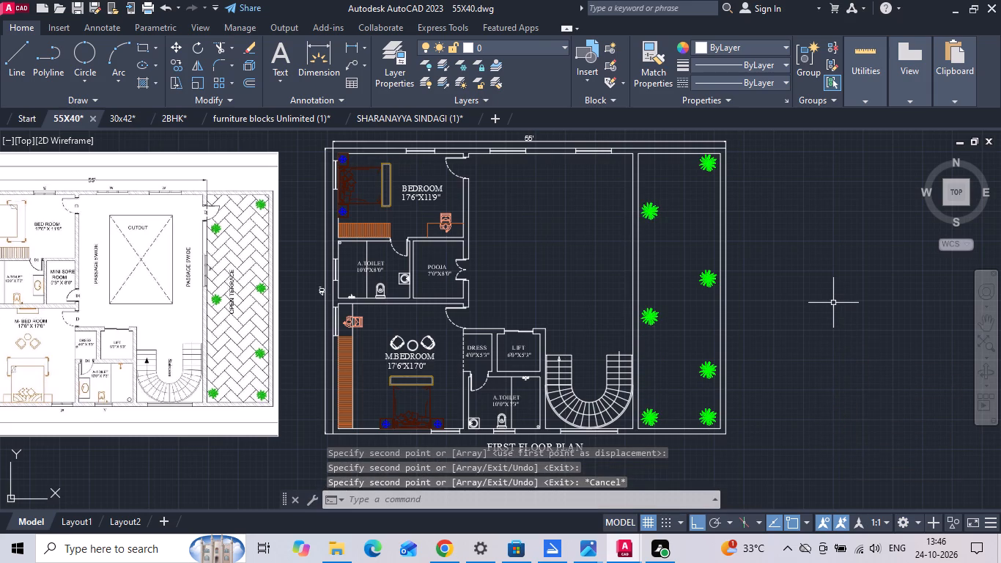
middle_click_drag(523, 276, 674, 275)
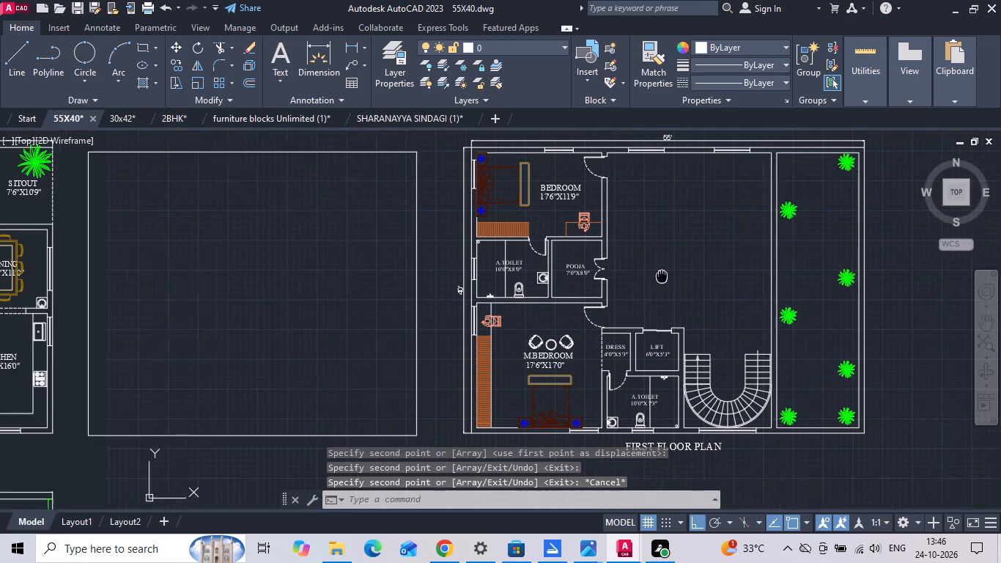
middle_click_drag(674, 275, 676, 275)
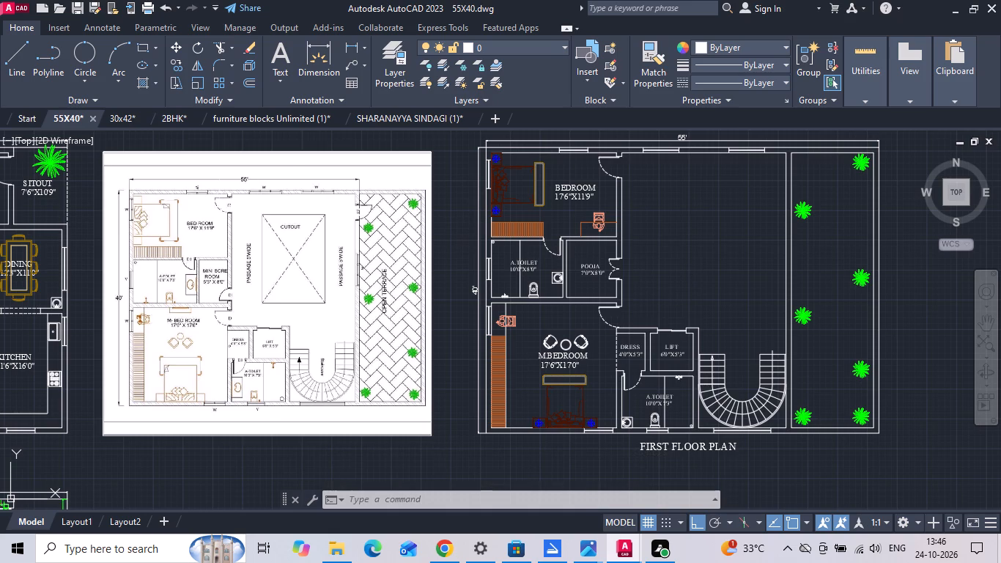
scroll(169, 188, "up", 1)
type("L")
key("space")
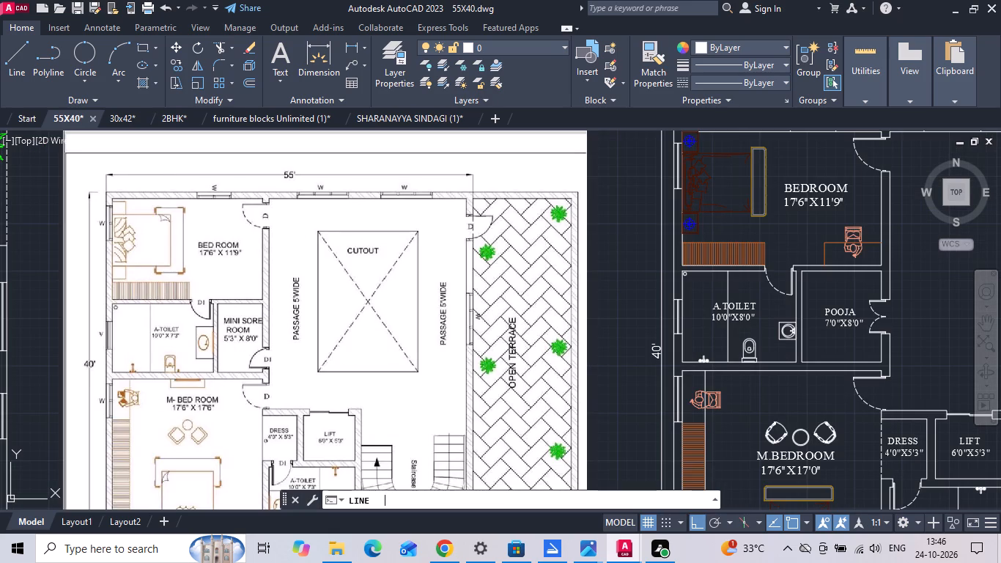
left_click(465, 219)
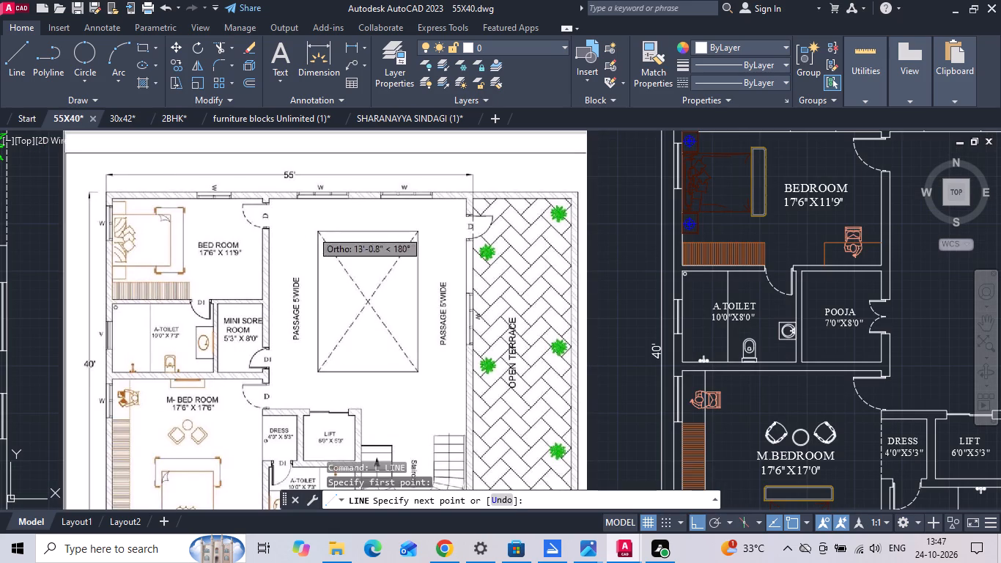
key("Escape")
Draw a horizontal line from the wall corner at the bedroom door's lower jamb across the hall and past the terrace partition wall.
scroll(218, 234, "down", 2)
scroll(556, 200, "up", 1)
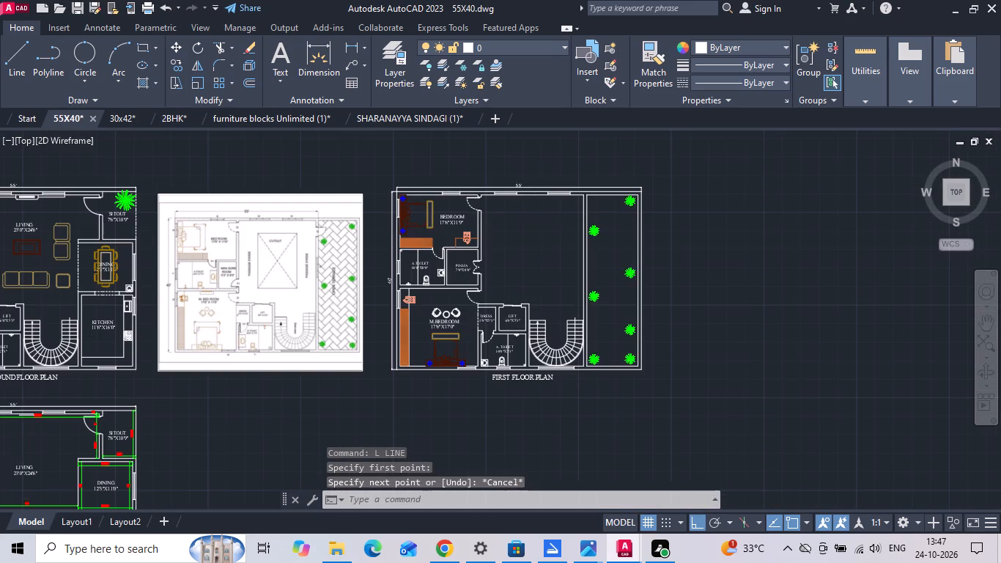
scroll(556, 200, "up", 1)
type("L")
key("space")
scroll(375, 225, "up", 1)
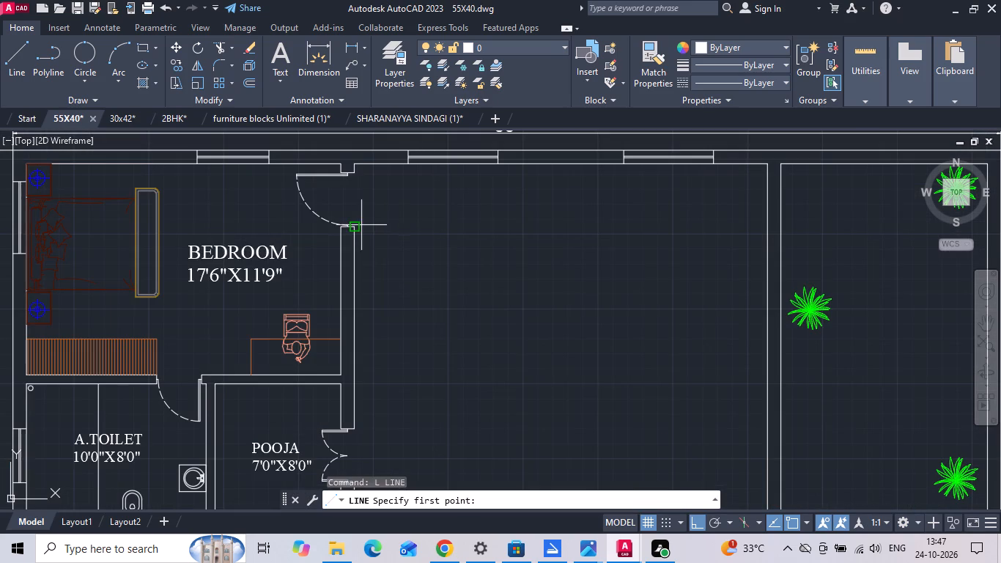
left_click(358, 225)
left_click(807, 224)
key("Escape")
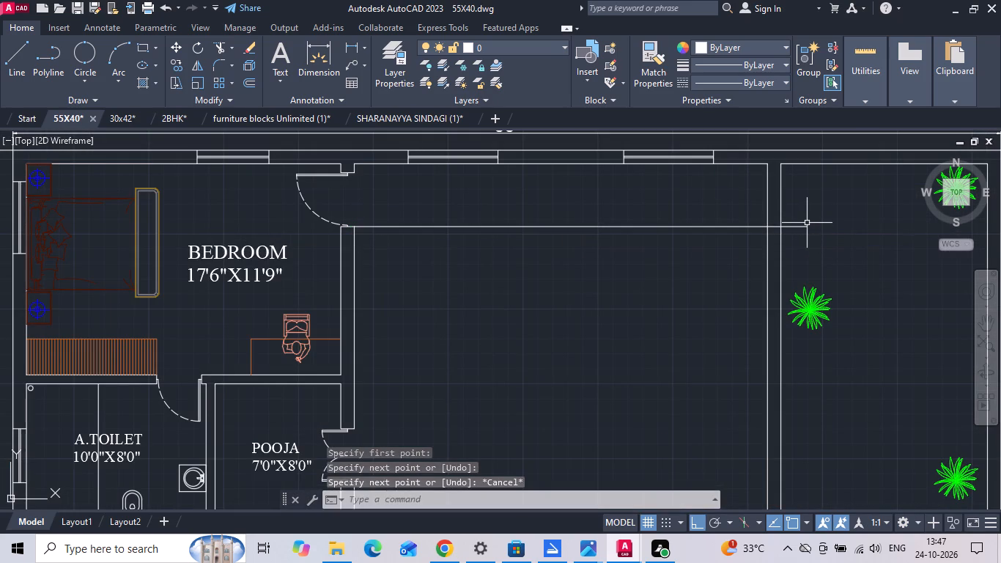
Offset the horizontal line across the hall 3' downward.
key("o")
key("space")
type("3'")
key("Return")
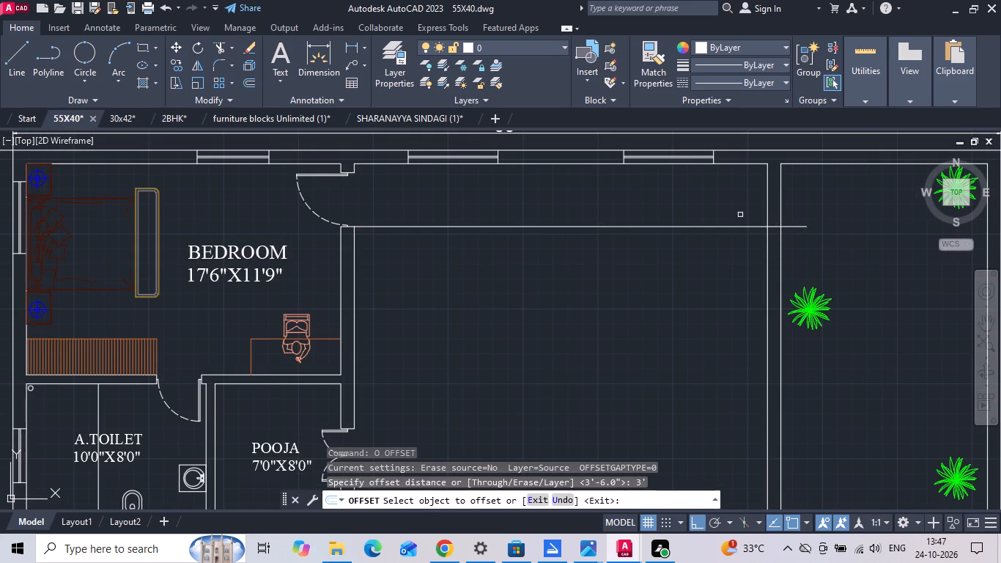
left_click_drag(731, 226, 725, 253)
left_click(718, 275)
key("Escape")
Trim the terrace partition wall between the two horizontal lines to form the door opening, and remove both guide lines.
key("t")
key("r")
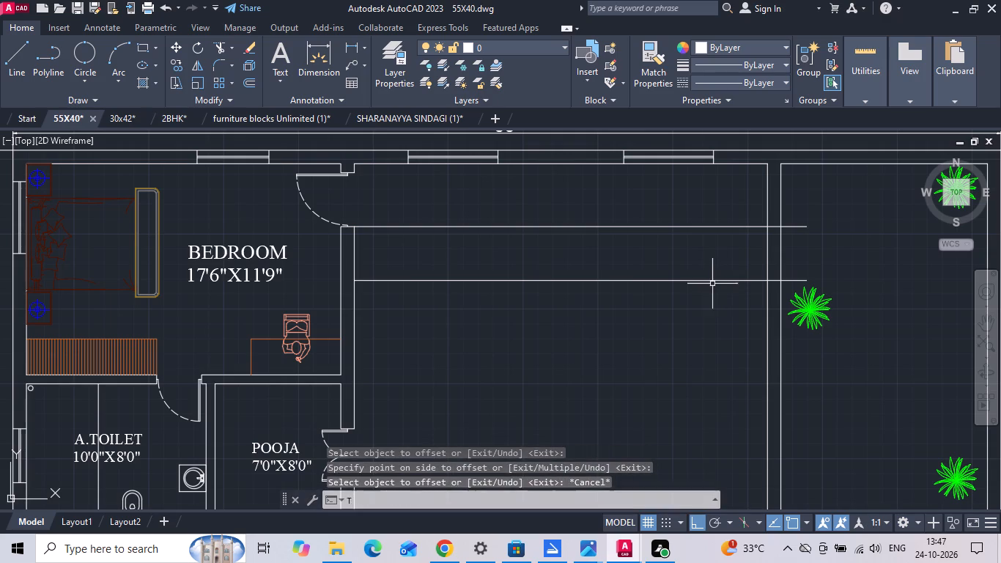
key("space")
left_click_drag(731, 252, 800, 217)
left_click_drag(790, 257, 790, 257)
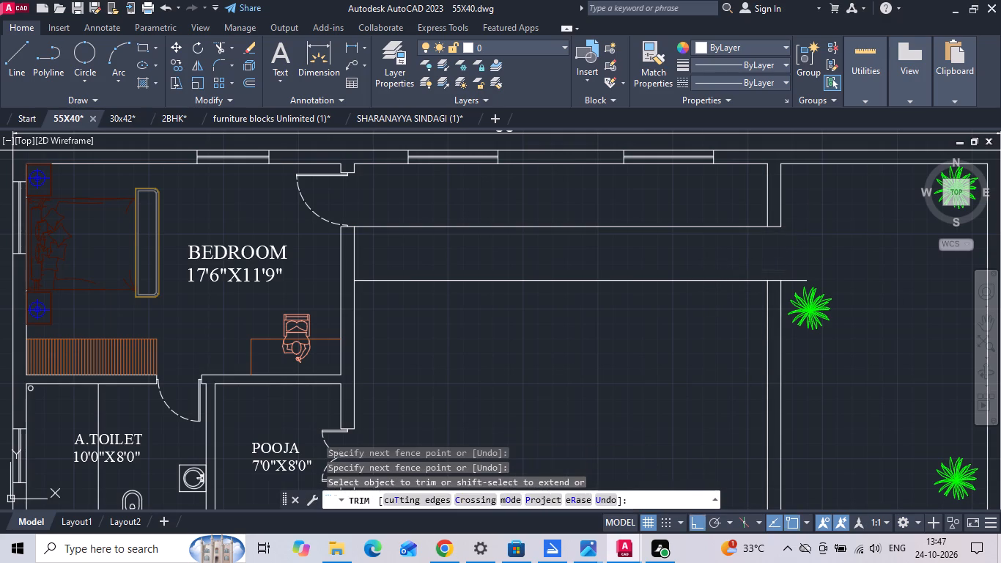
left_click_drag(790, 257, 784, 290)
left_click_drag(730, 302, 687, 219)
key("Escape")
Mirror the upper bedroom's hall door about a vertical line in the hall, keeping the original door.
left_click_drag(393, 204, 377, 201)
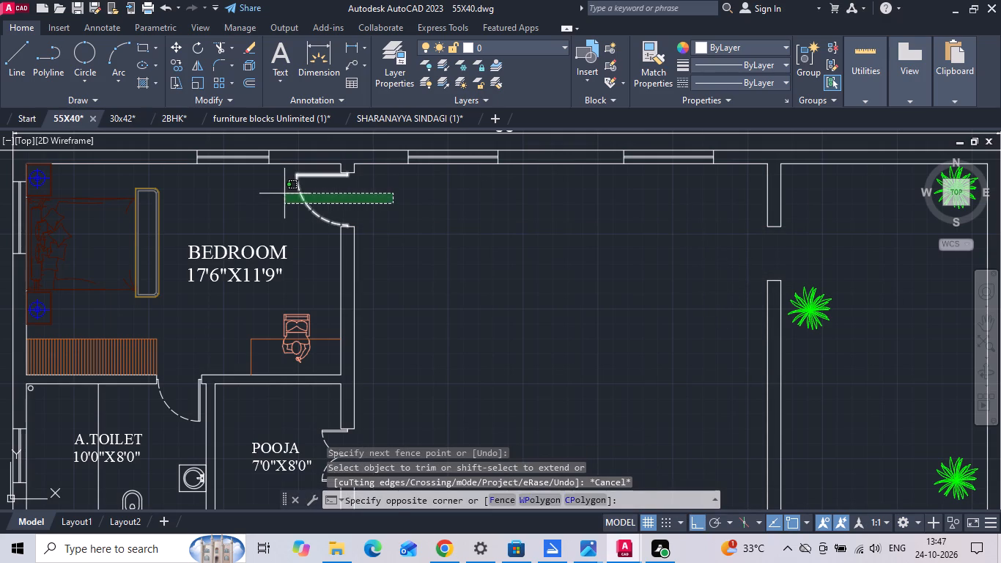
left_click(284, 194)
type("MI")
key("space")
left_click(603, 238)
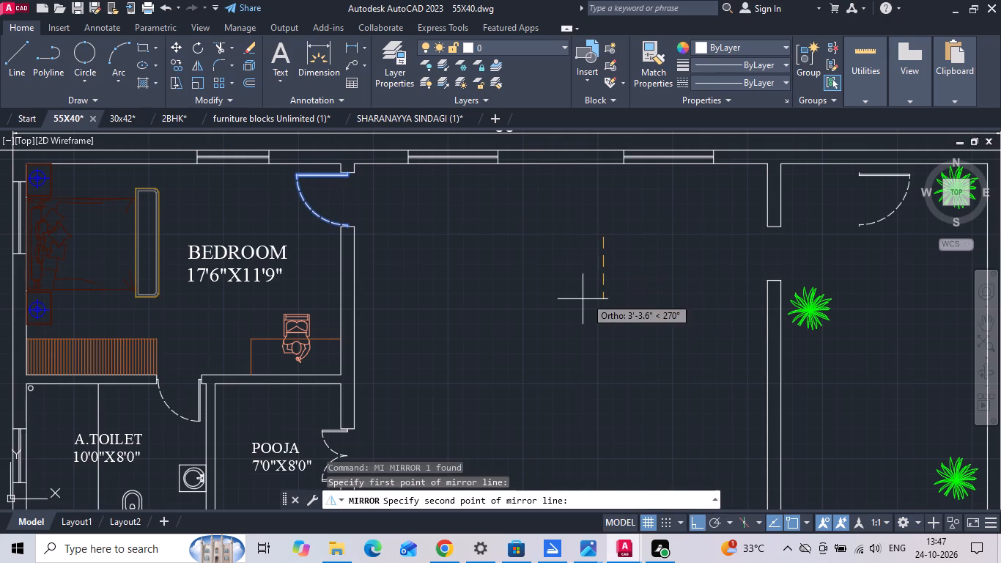
left_click(583, 299)
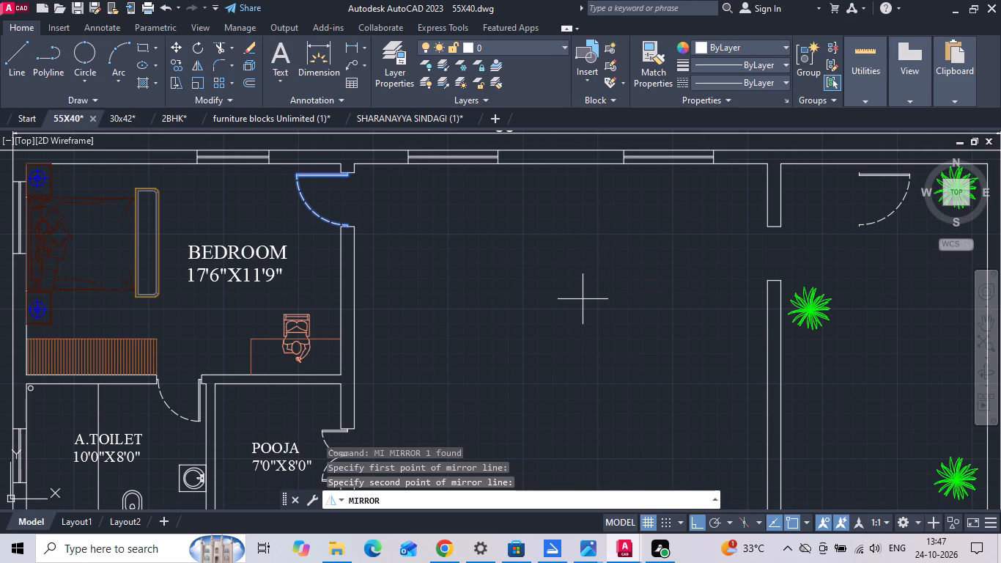
type("N")
key("space")
Move the mirrored door into the terrace partition opening, placing its arc end at the midpoint of the lower jamb.
scroll(585, 304, "down", 2)
scroll(712, 254, "up", 2)
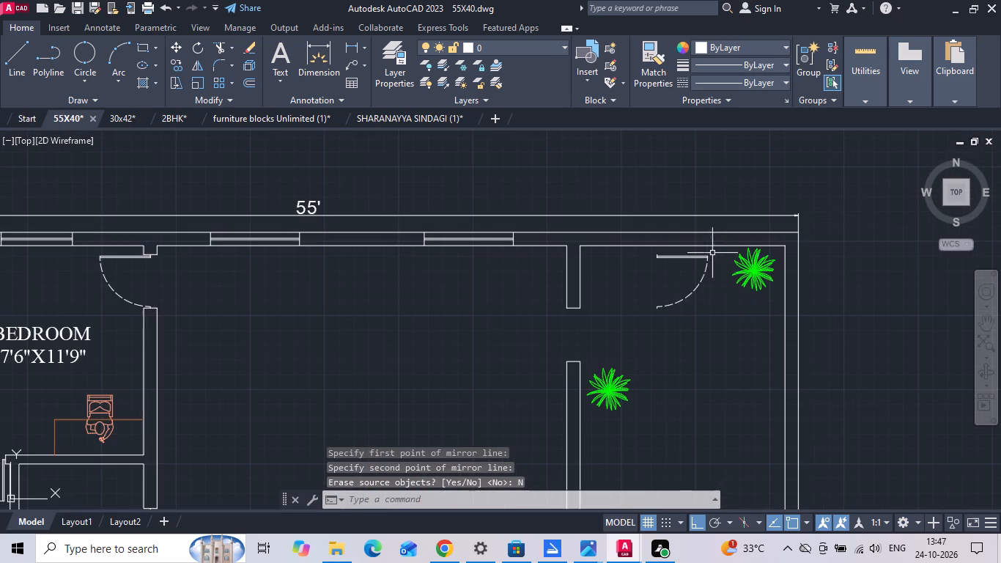
left_click(677, 296)
left_click(656, 316)
right_click(656, 316)
left_click(684, 268)
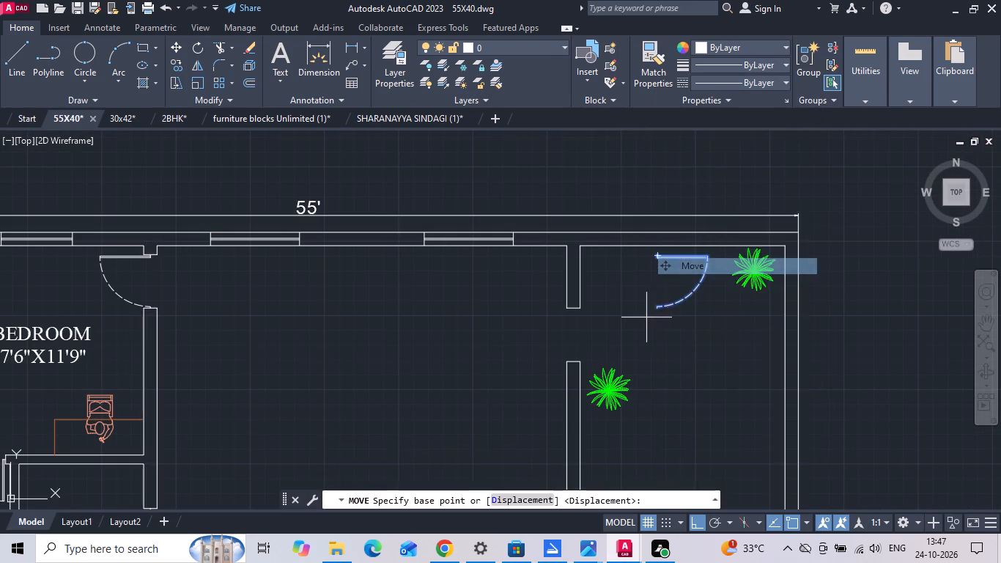
scroll(646, 317, "up", 3)
left_click(682, 280)
scroll(683, 279, "down", 2)
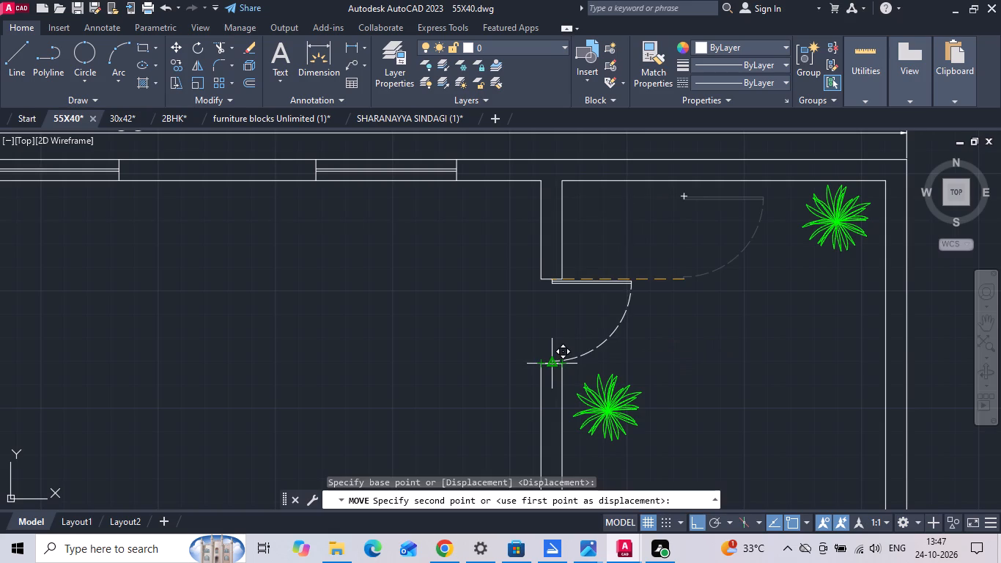
left_click(553, 365)
Copy the ground floor dining room window straight across, about 101'6", to the first floor's terrace partition wall.
scroll(649, 248, "down", 3)
middle_click_drag(589, 287, 638, 240)
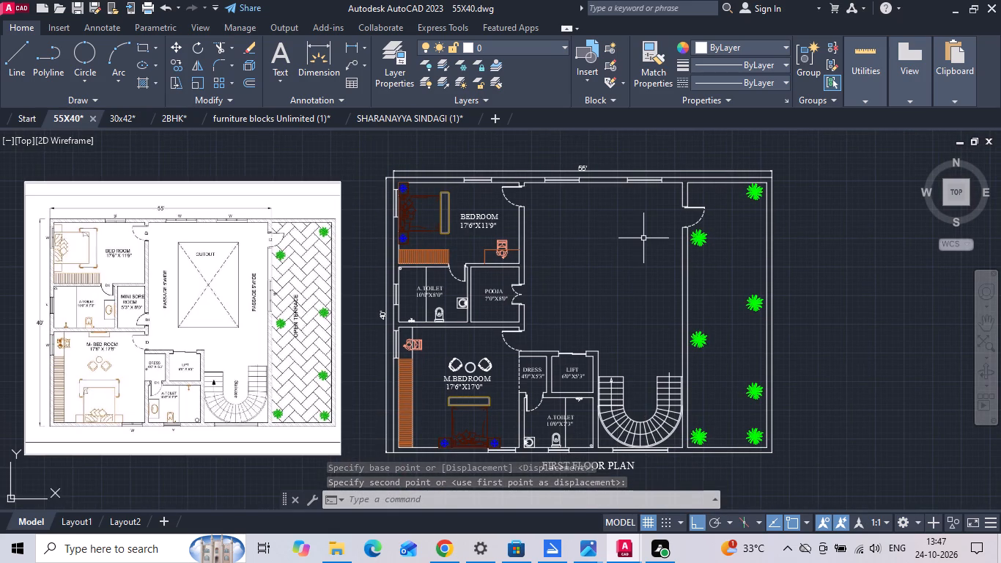
scroll(758, 263, "down", 1)
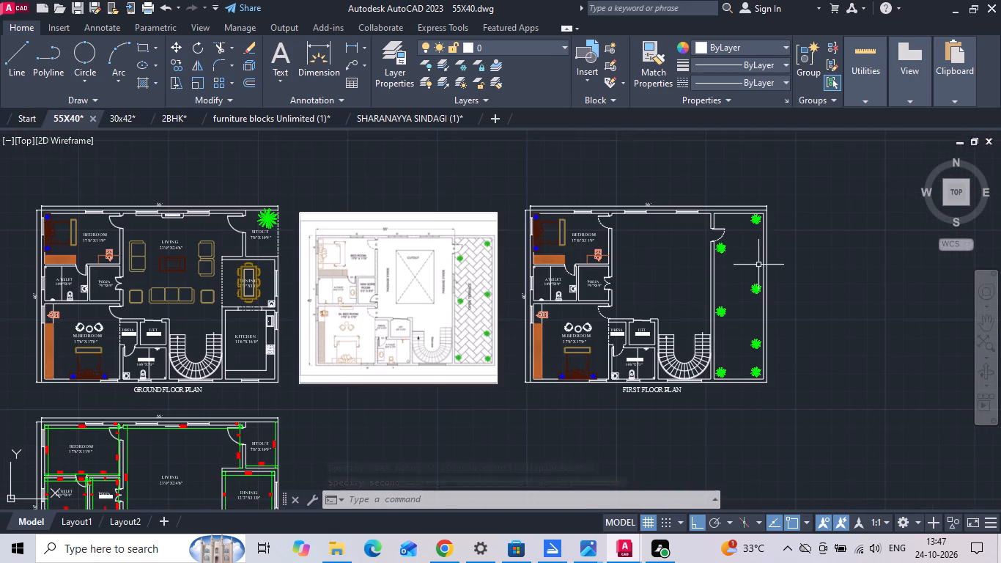
scroll(299, 284, "up", 2)
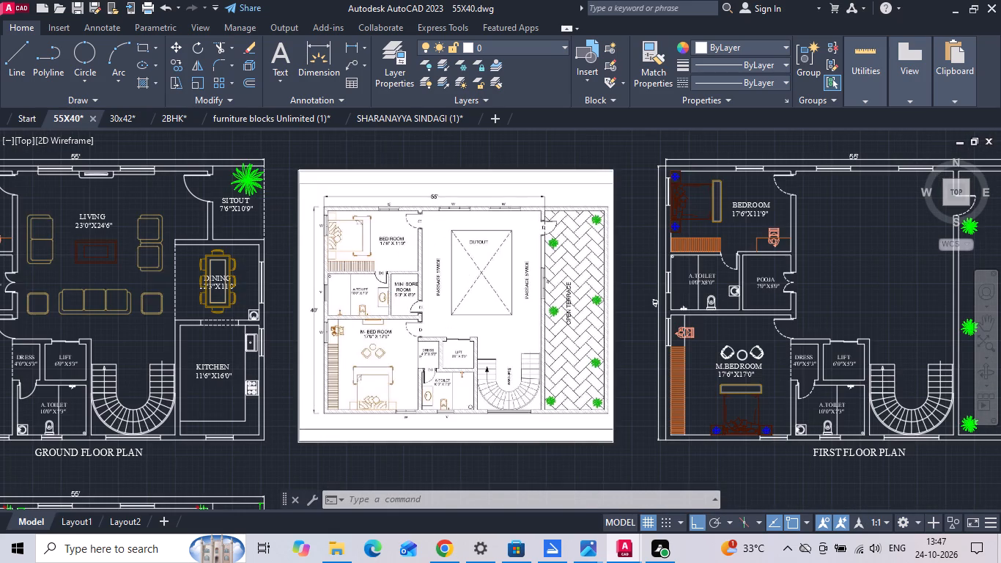
scroll(359, 284, "down", 1)
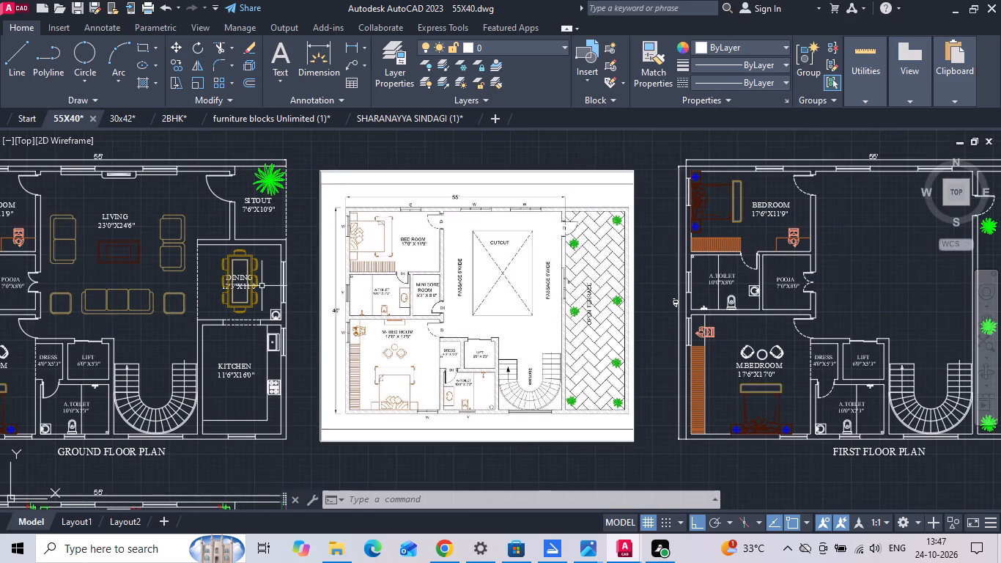
scroll(262, 276, "up", 2)
left_click_drag(272, 238, 273, 253)
left_click(350, 372)
right_click(353, 366)
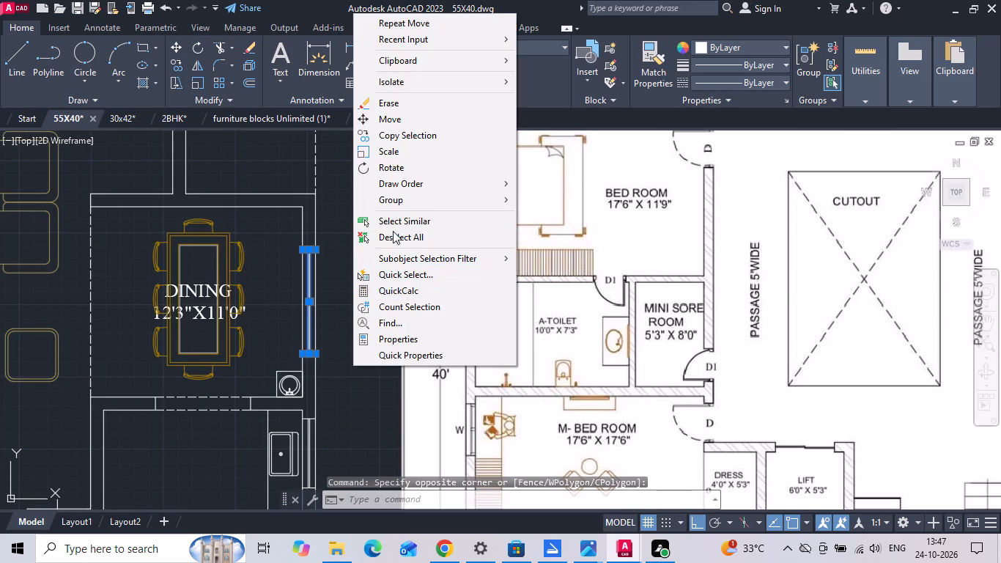
left_click(418, 138)
scroll(317, 247, "down", 1)
left_click_drag(377, 242, 399, 244)
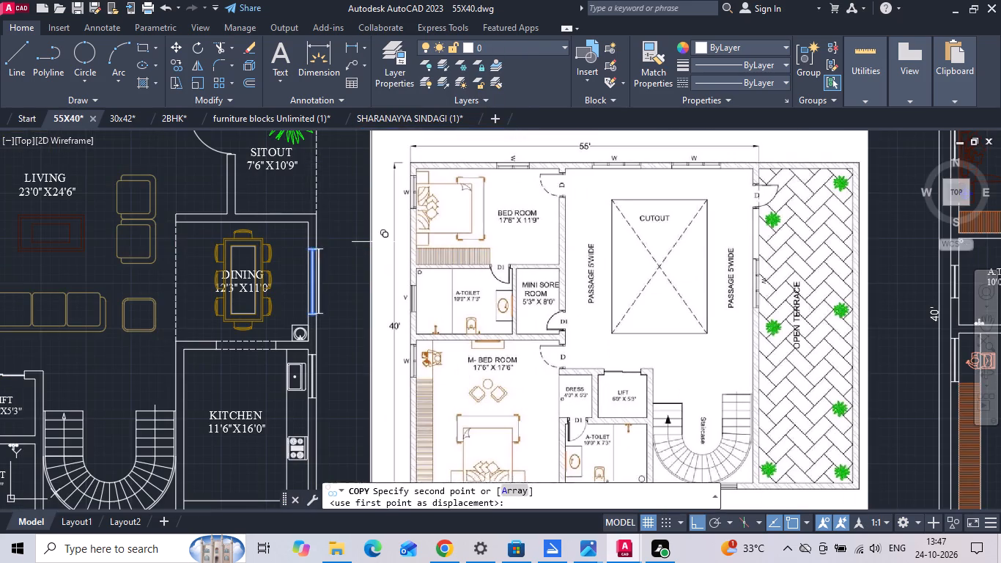
left_click_drag(399, 244, 425, 245)
middle_click_drag(723, 249, 255, 244)
middle_click_drag(730, 247, 369, 246)
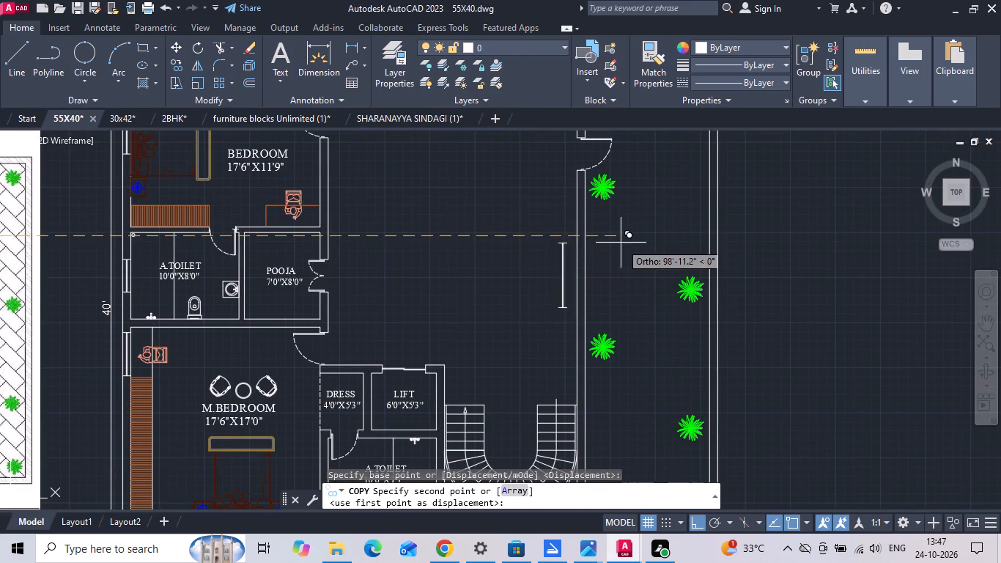
scroll(621, 243, "up", 2)
left_click(666, 232)
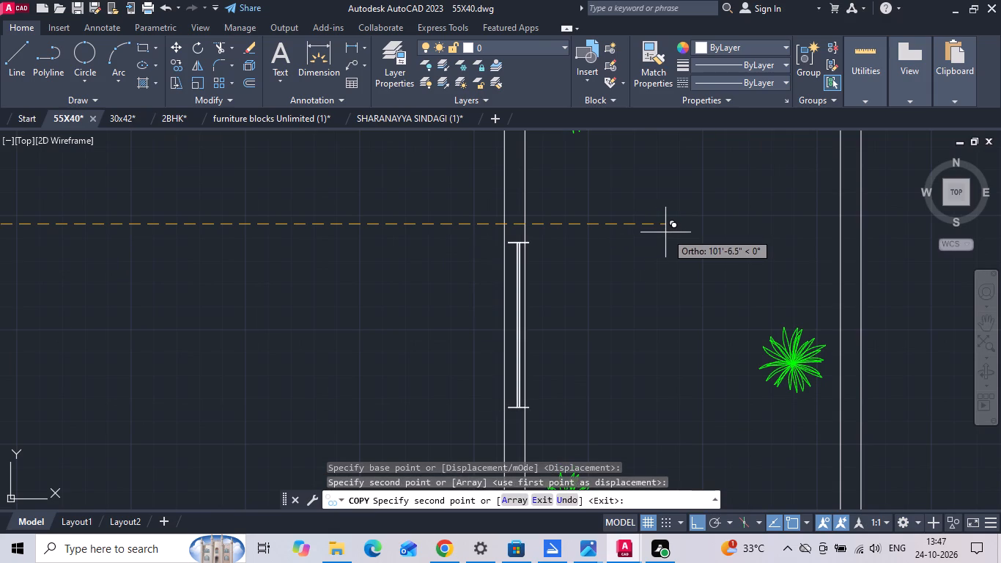
key("Escape")
Move the copied window sideways so its end line sits flush with the hall-side face of the terrace partition wall.
left_click_drag(449, 218, 474, 281)
left_click(629, 419)
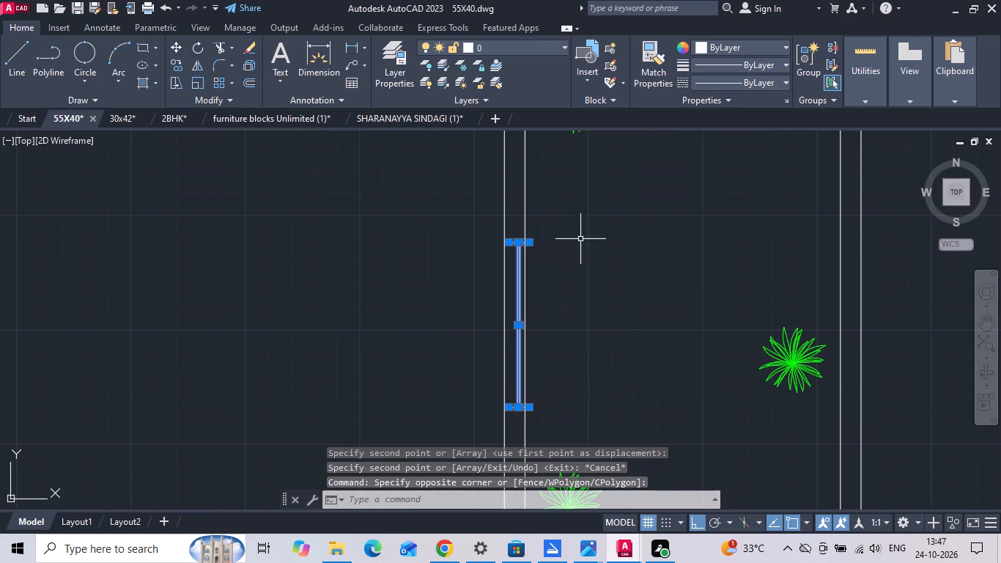
right_click(579, 232)
left_click(591, 290)
scroll(510, 245, "up", 3)
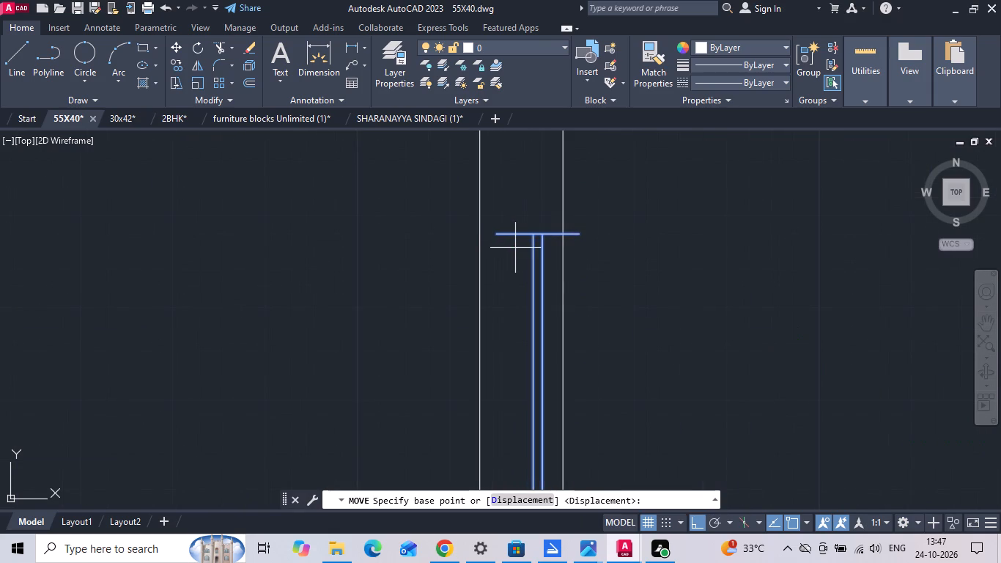
left_click(499, 232)
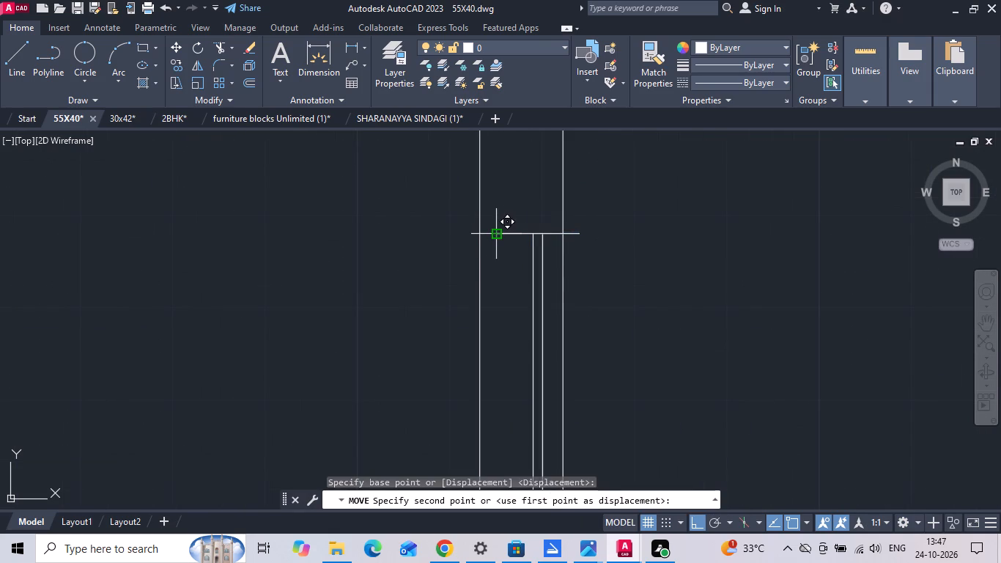
left_click(480, 234)
Measure the passage width between the bedroom wall and the cutout on the reference plan with a linear dimension.
scroll(596, 209, "down", 3)
scroll(654, 307, "down", 3)
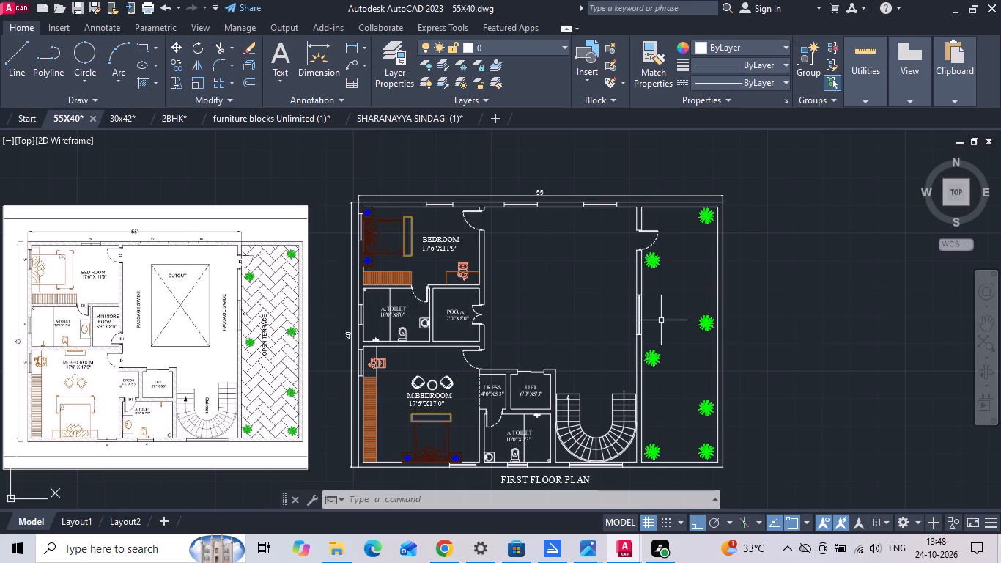
middle_click_drag(324, 294, 566, 291)
scroll(376, 287, "up", 1)
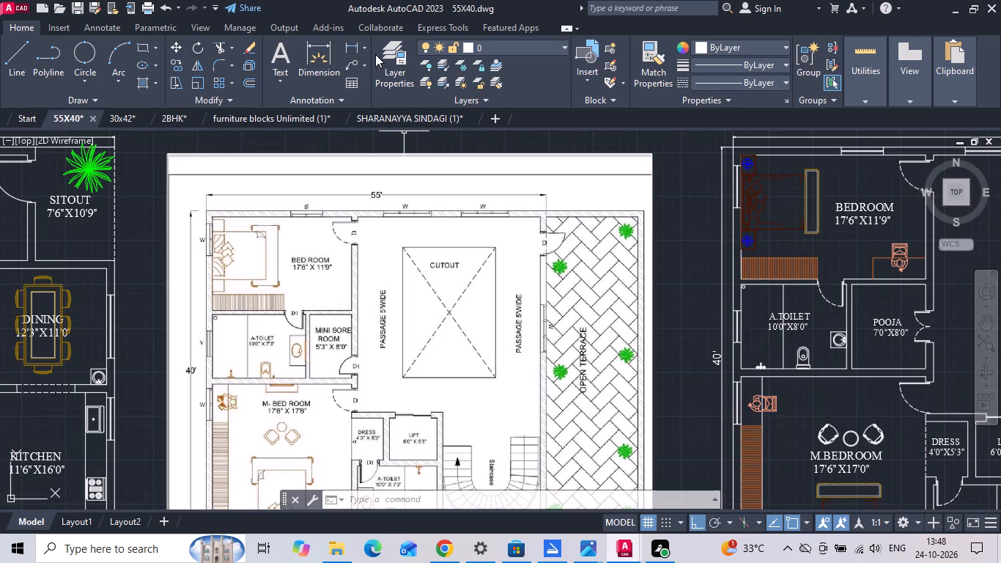
left_click(350, 48)
scroll(339, 303, "up", 1)
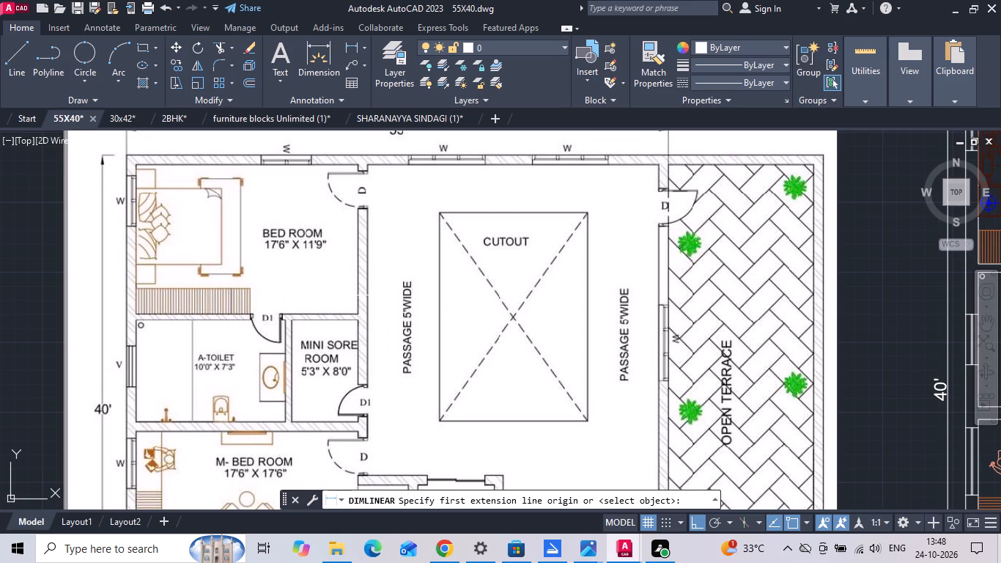
left_click(370, 279)
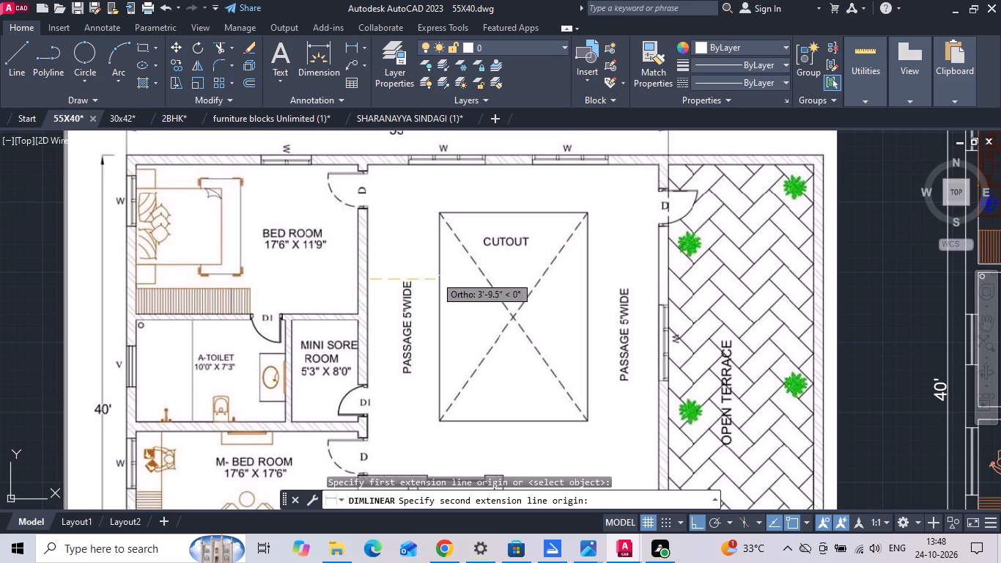
key("Escape")
Offset the hall's bedroom-side wall, top wall, terrace partition and lift wall lines 4' inward to outline the cutout.
scroll(399, 274, "down", 3)
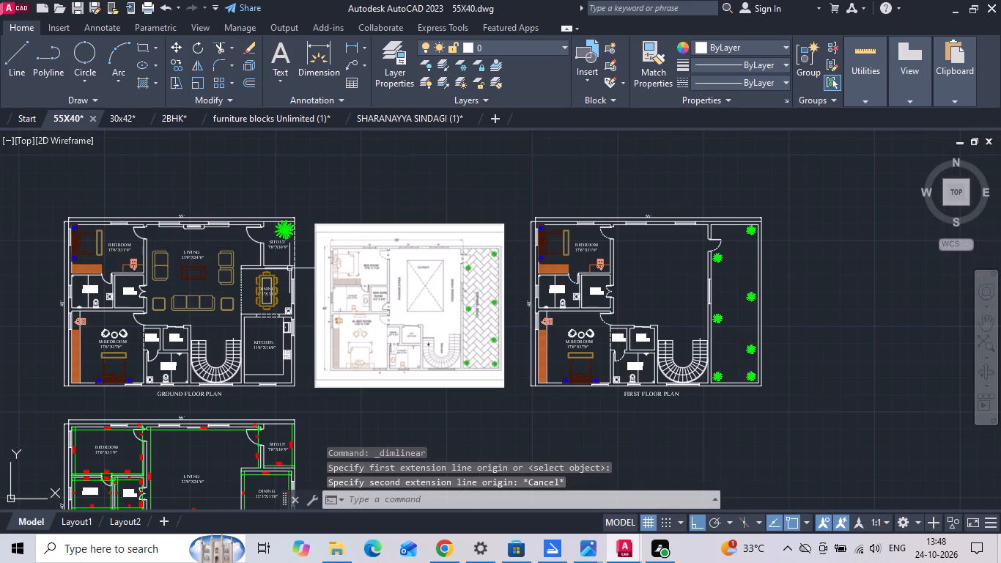
scroll(640, 264, "up", 2)
key("o")
key("space")
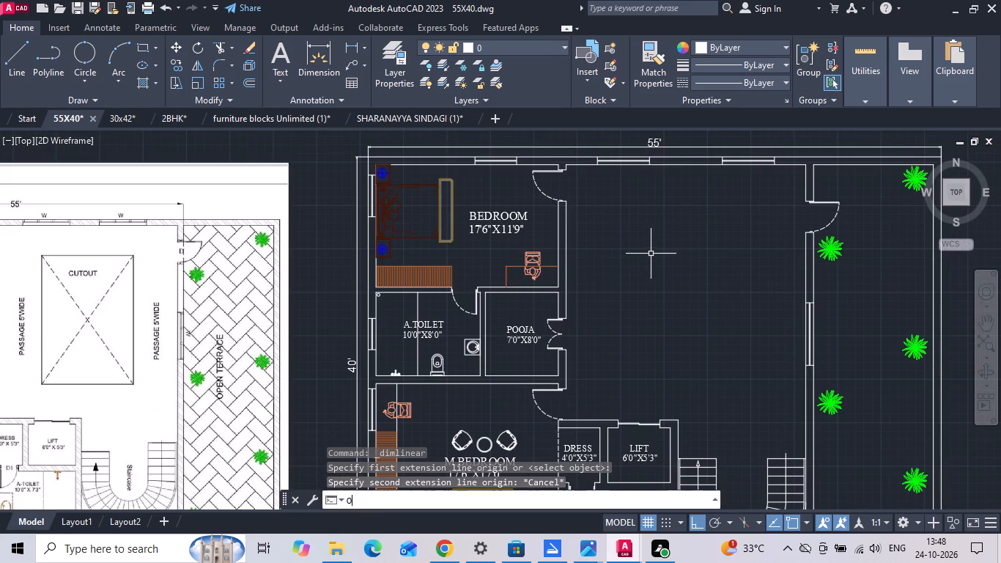
type("4'")
key("Return")
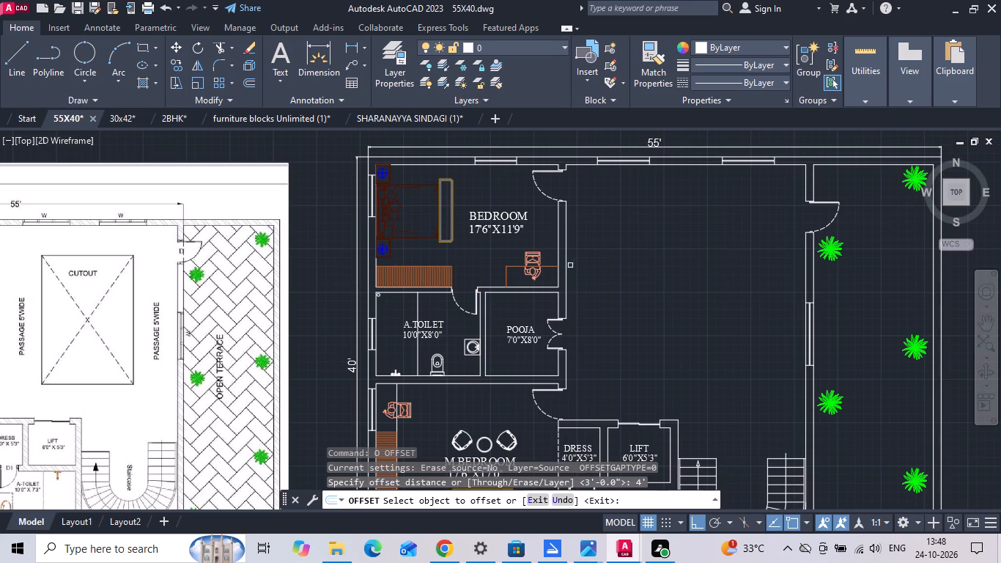
left_click_drag(565, 257, 576, 252)
left_click(639, 235)
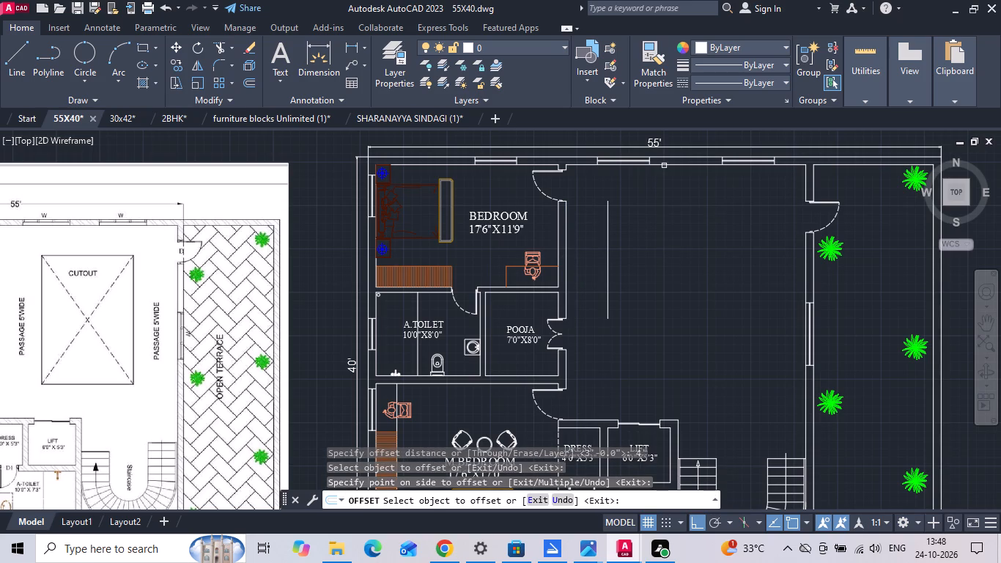
left_click(664, 166)
left_click_drag(661, 235, 662, 242)
left_click(805, 279)
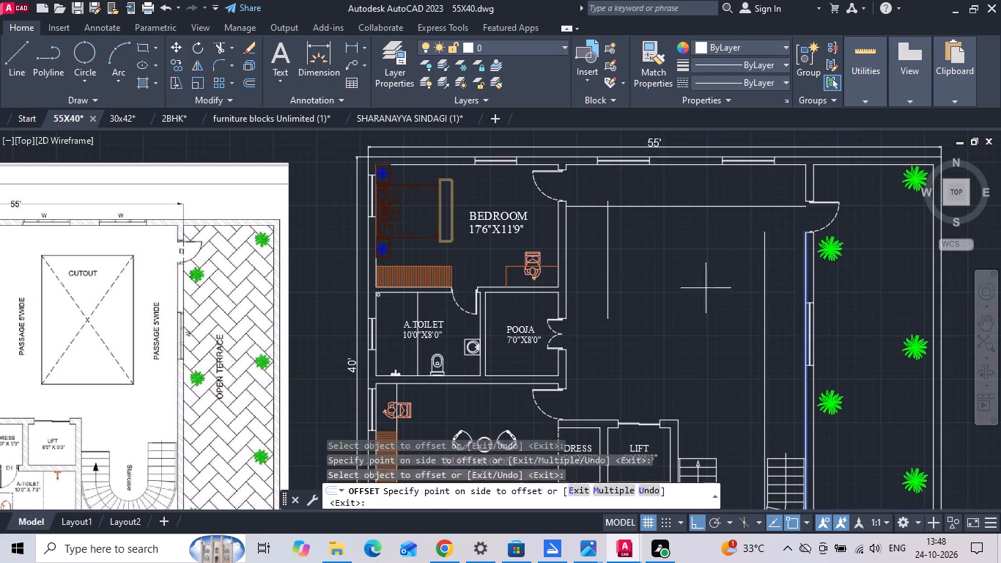
left_click(706, 288)
scroll(714, 276, "down", 1)
scroll(679, 347, "up", 1)
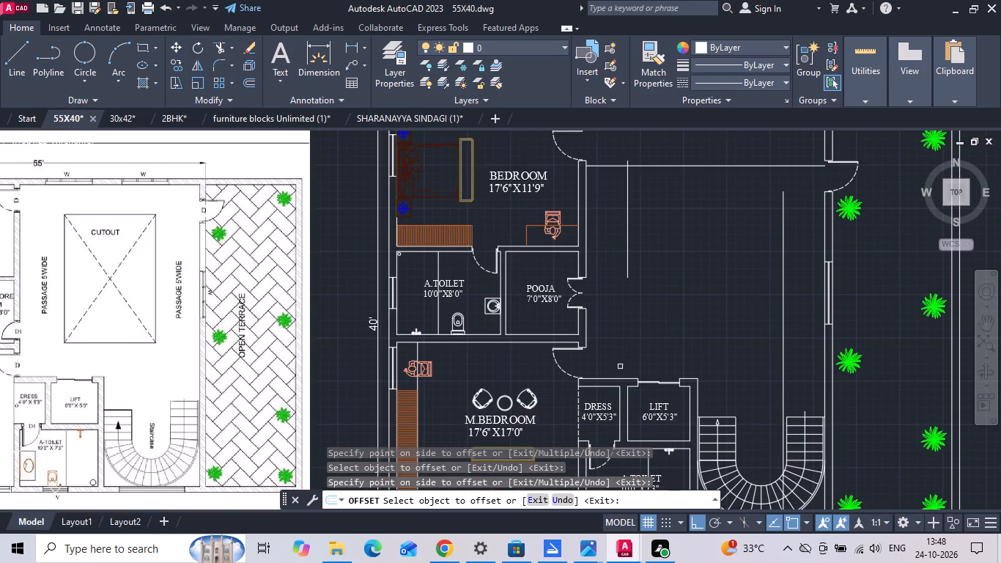
left_click_drag(619, 380, 621, 372)
left_click(630, 314)
key("Escape")
Move the cutout's lower guide line 6" upward, away from the lift wall.
left_click_drag(629, 329, 615, 342)
left_click(613, 342)
right_click(613, 342)
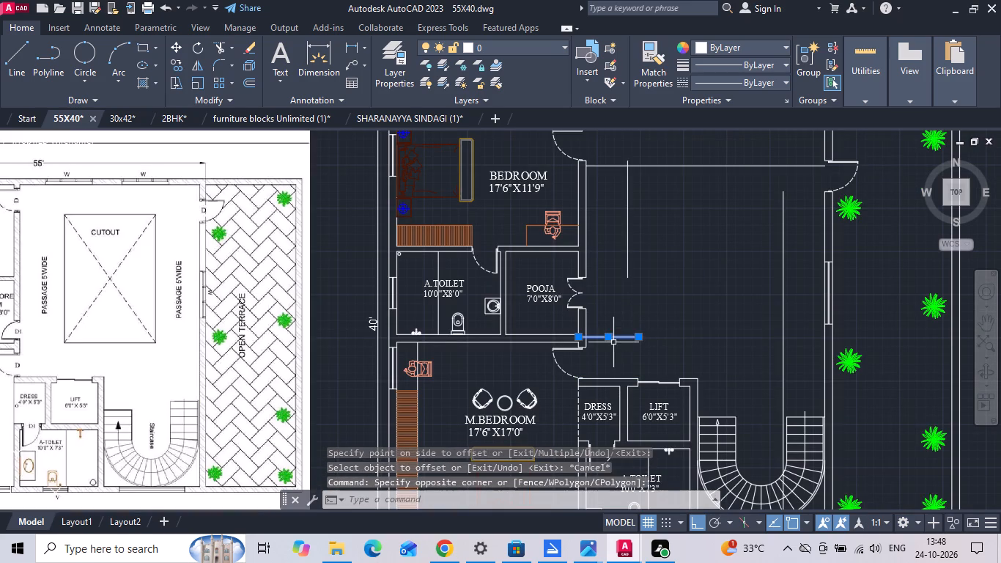
left_click(640, 270)
left_click(701, 298)
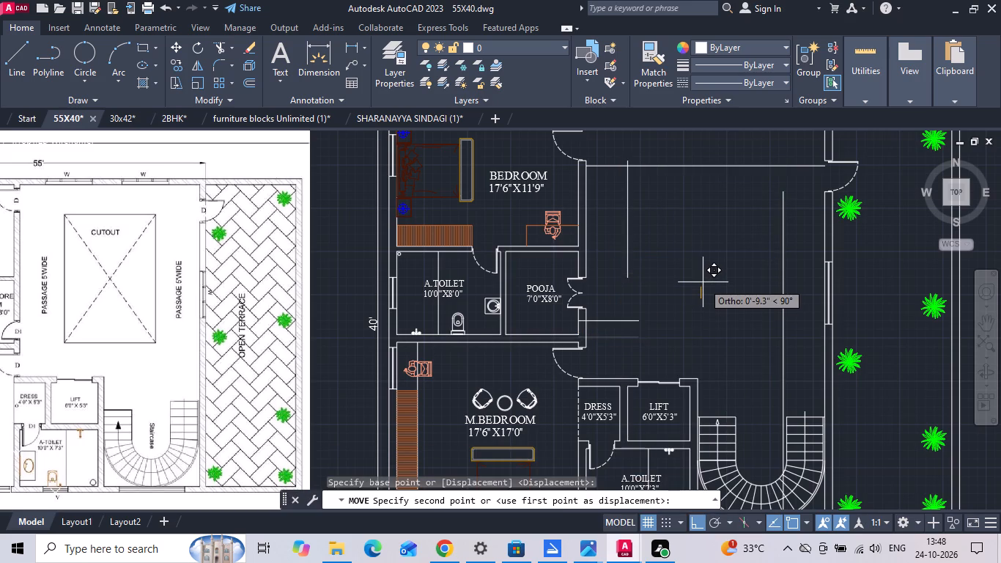
type("6")
key("space")
Move the cutout's upper guide line 6" downward, away from the top wall.
left_click_drag(688, 152, 667, 207)
left_click(661, 222)
right_click(661, 222)
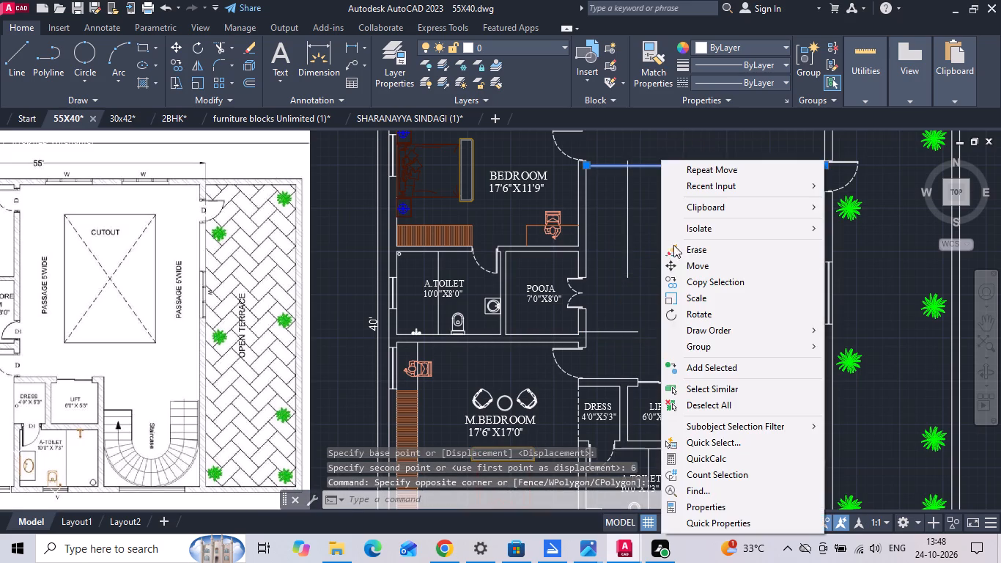
left_click(693, 266)
left_click_drag(723, 243, 718, 272)
type("6")
key("space")
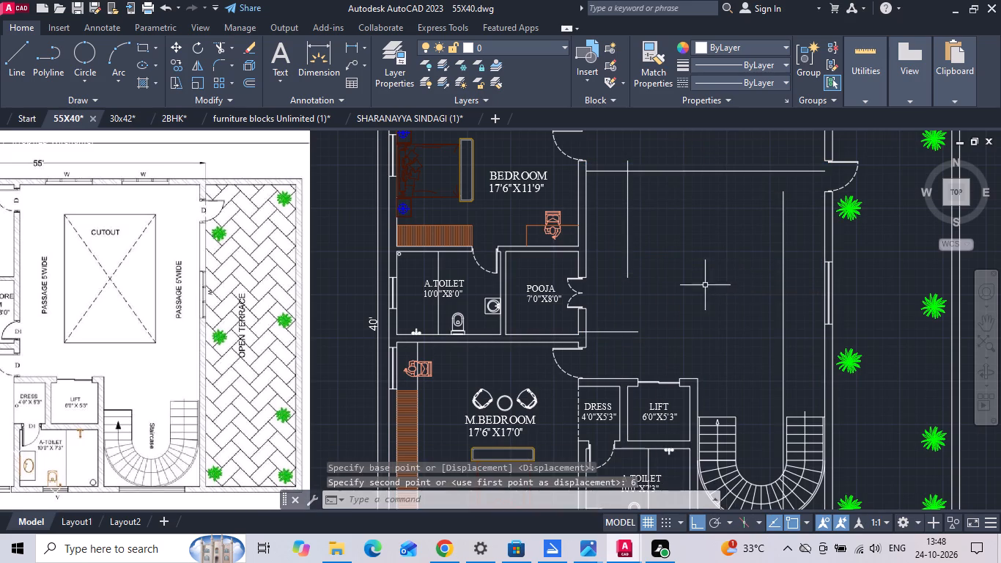
Move the cutout's bedroom-side guide line 6" inward, away from the bedroom wall.
left_click_drag(660, 281, 648, 279)
left_click(611, 262)
right_click(611, 262)
left_click(645, 262)
left_click_drag(699, 276, 706, 279)
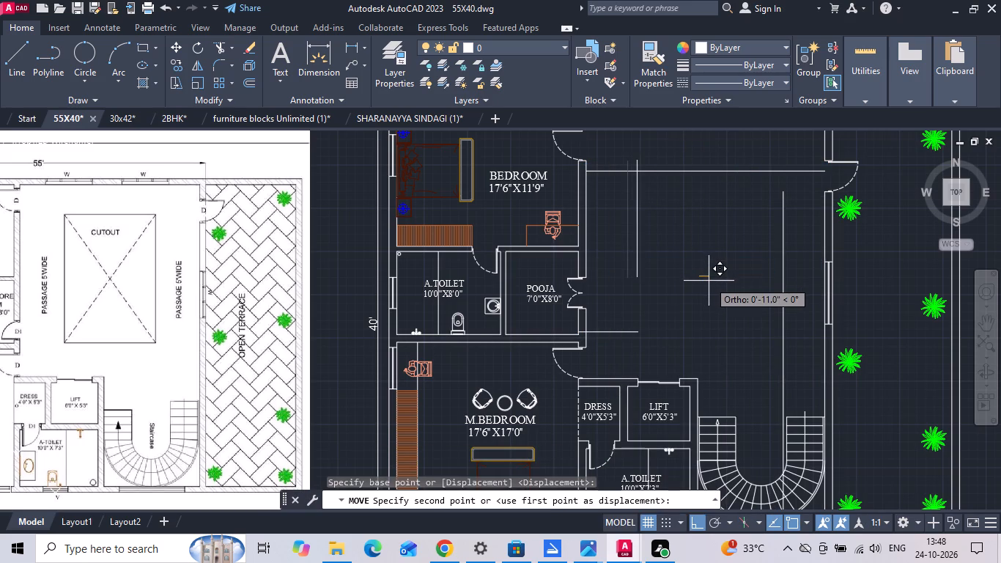
type("6")
key("space")
Move the cutout's terrace-side guide line 6" inward, away from the terrace partition.
left_click(789, 249)
left_click(772, 253)
right_click(772, 253)
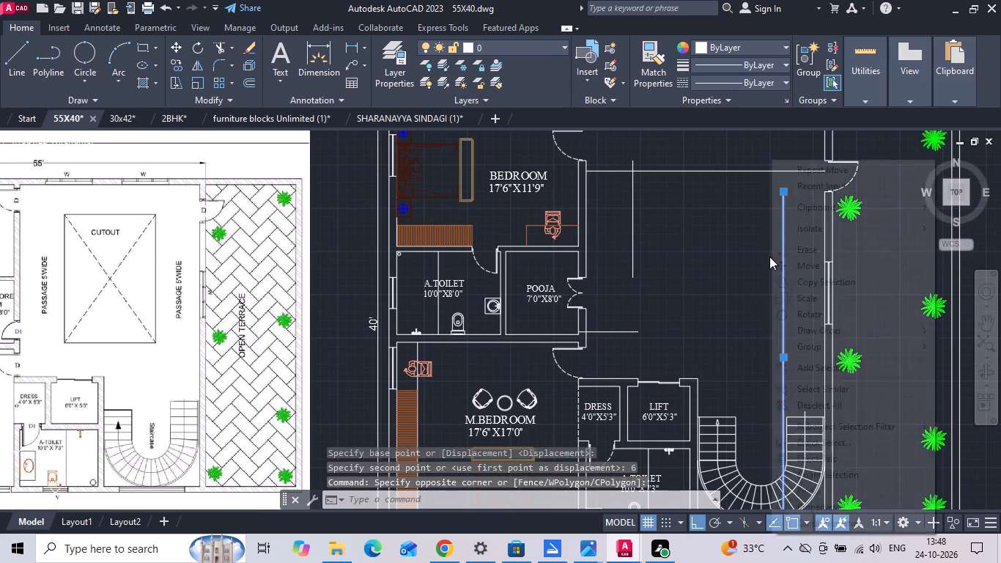
left_click(791, 263)
left_click_drag(752, 284, 742, 285)
type("6")
key("space")
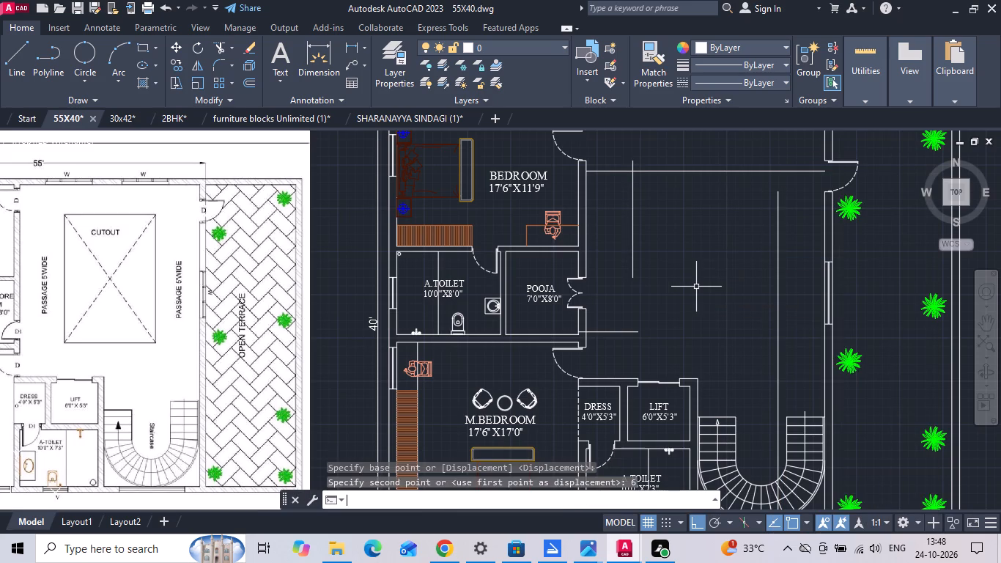
Fillet the cutout guide lines with zero radius at both upper corners and the lower corner nearest the pooja room.
key("f")
key("space")
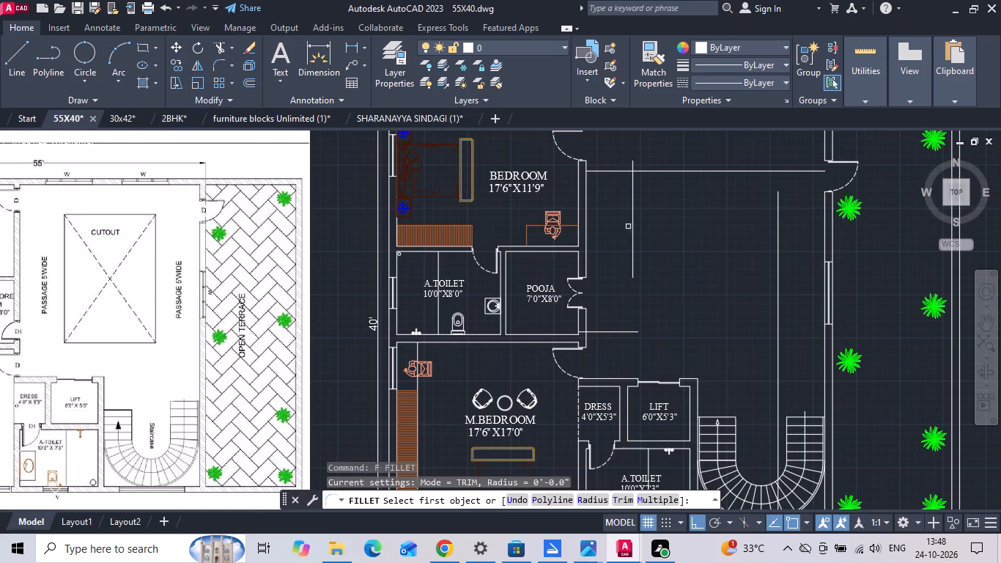
left_click(632, 211)
left_click(649, 169)
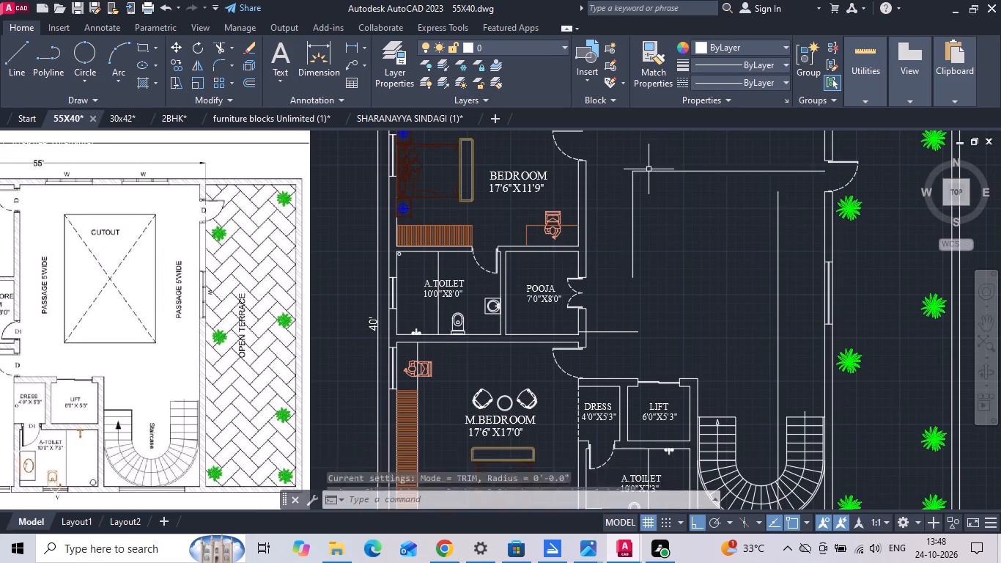
key("space")
left_click(738, 173)
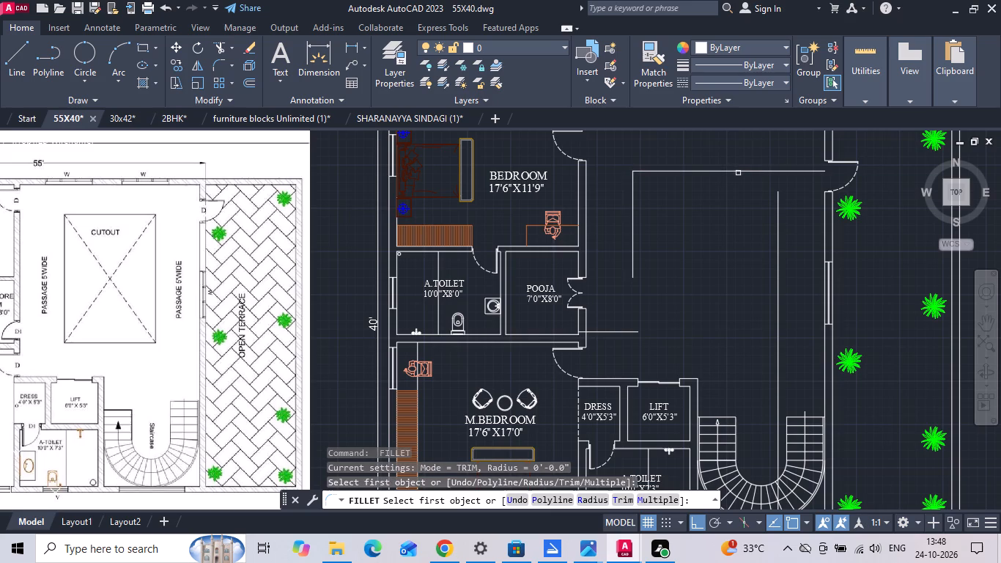
left_click(779, 240)
left_click(768, 171)
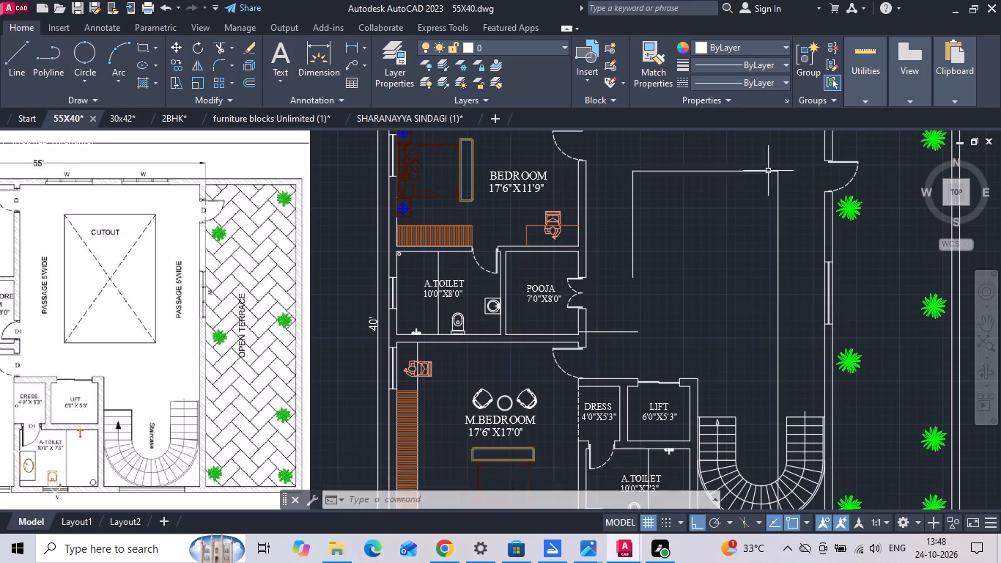
key("space")
left_click(633, 273)
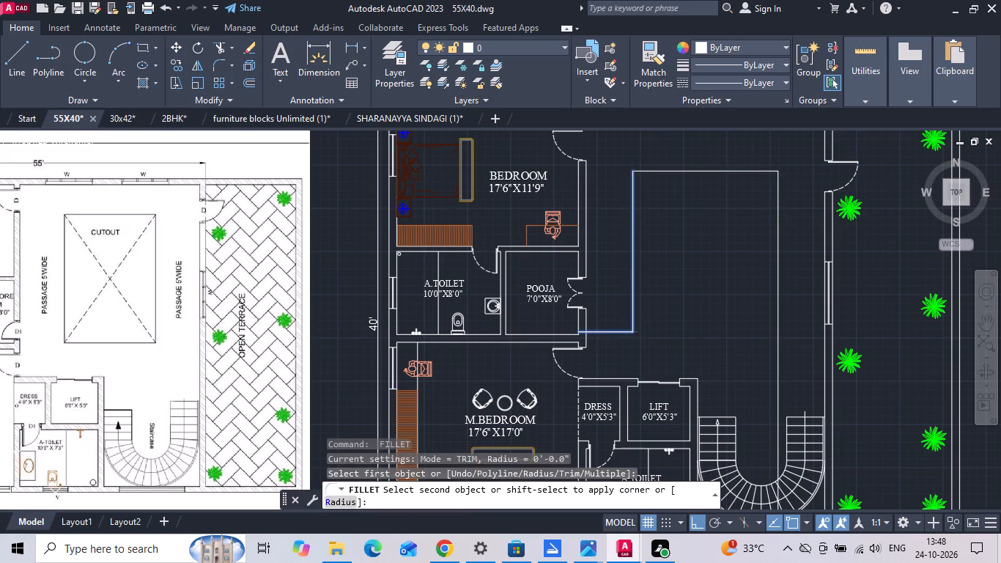
left_click(626, 332)
key("Escape")
Move the cutout's short lower line horizontally so it starts at the bottom end of the bedroom-side cutout line.
left_click(618, 329)
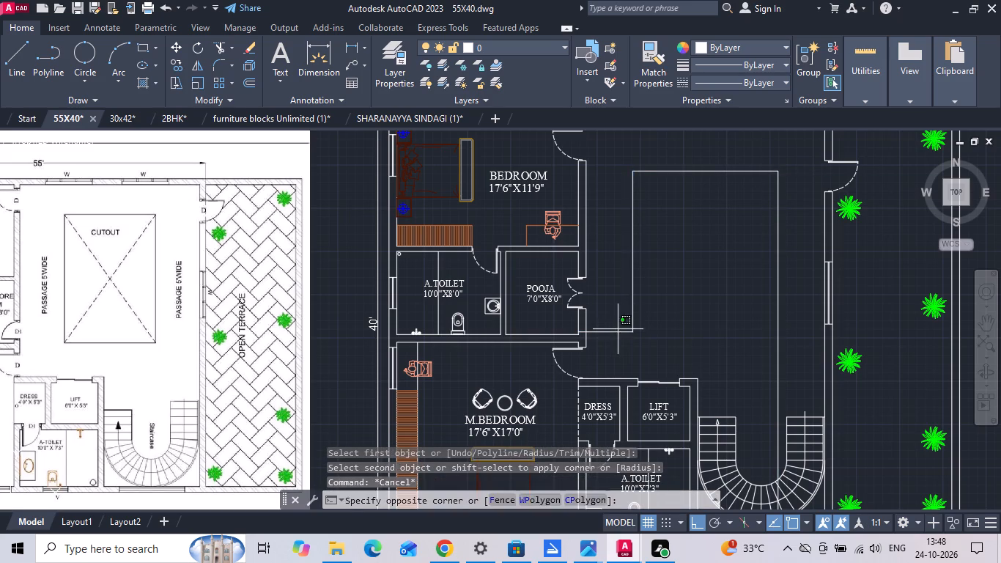
left_click(611, 346)
right_click(608, 346)
left_click(646, 265)
scroll(584, 337, "up", 2)
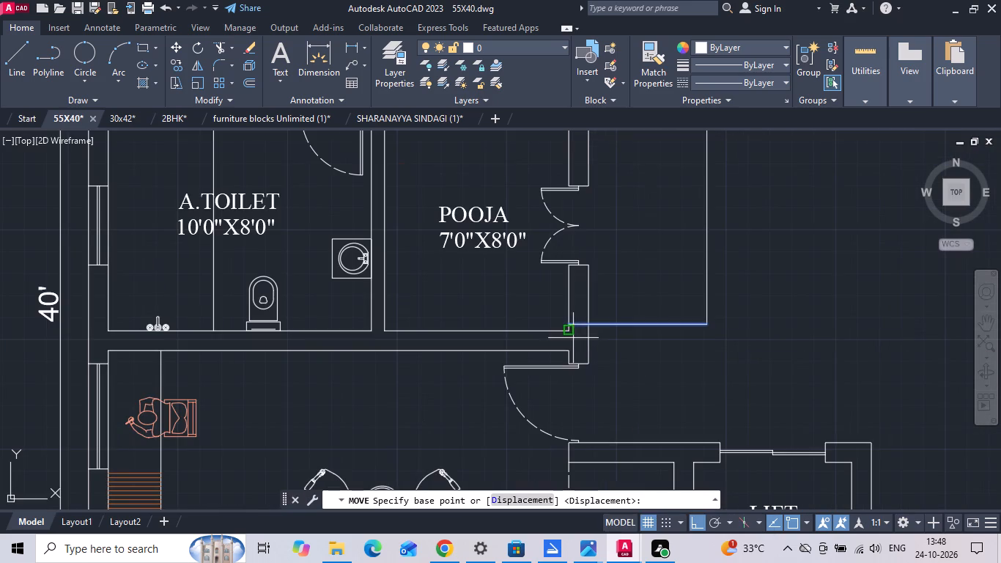
scroll(569, 320, "up", 2)
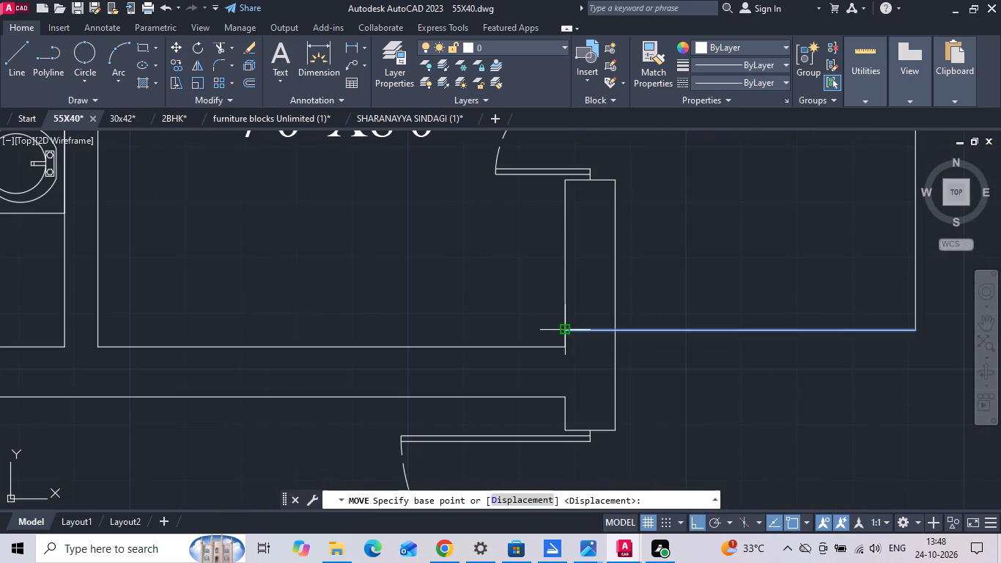
left_click(565, 331)
scroll(565, 330, "down", 2)
left_click(699, 333)
scroll(576, 327, "down", 3)
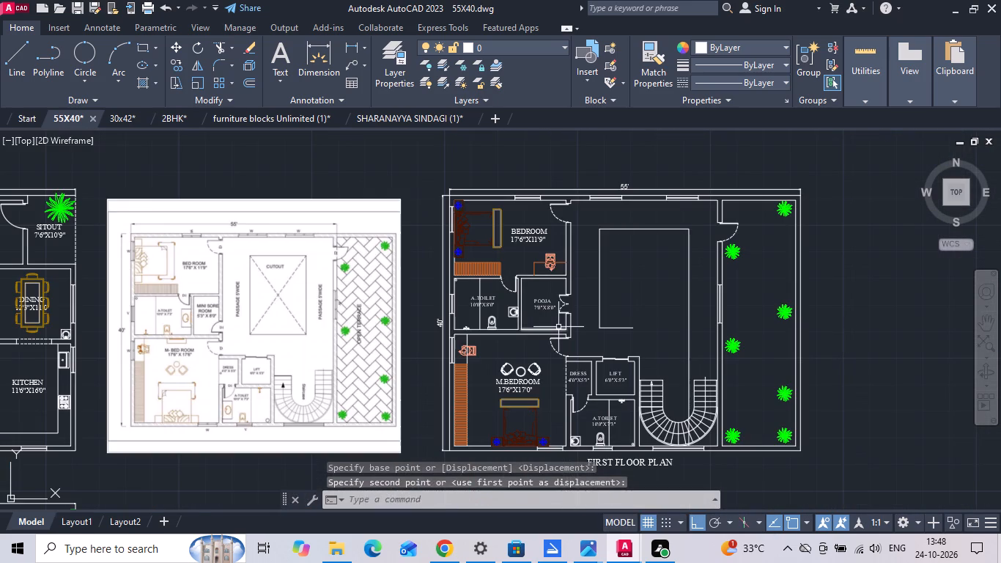
Fillet the cutout's lower line with its terrace-side line to close the rectangle.
key("f")
key("space")
left_click(629, 326)
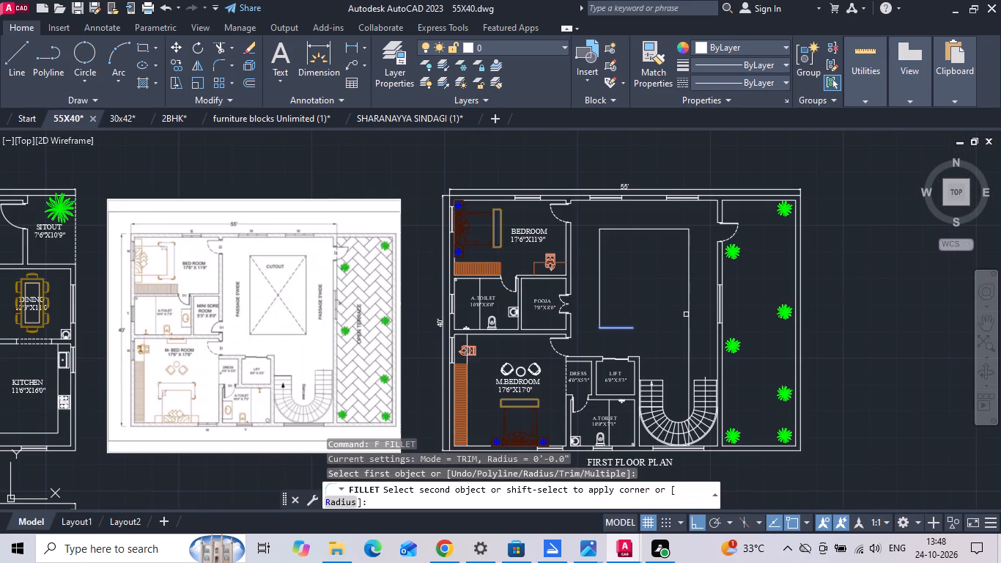
left_click(687, 315)
key("Escape")
Copy the upper bedroom's room label horizontally into the open terrace beside its door.
scroll(683, 318, "down", 1)
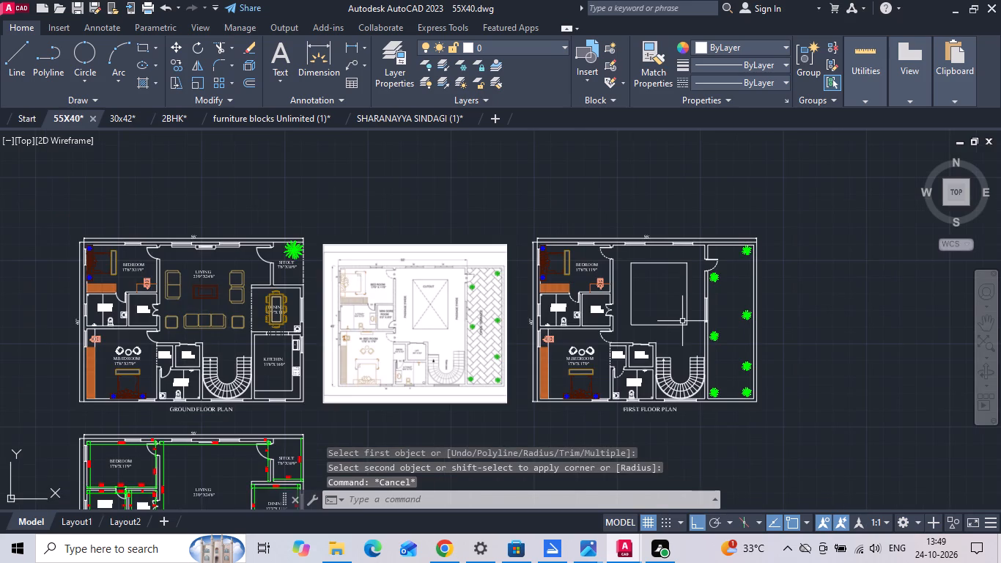
scroll(679, 321, "down", 1)
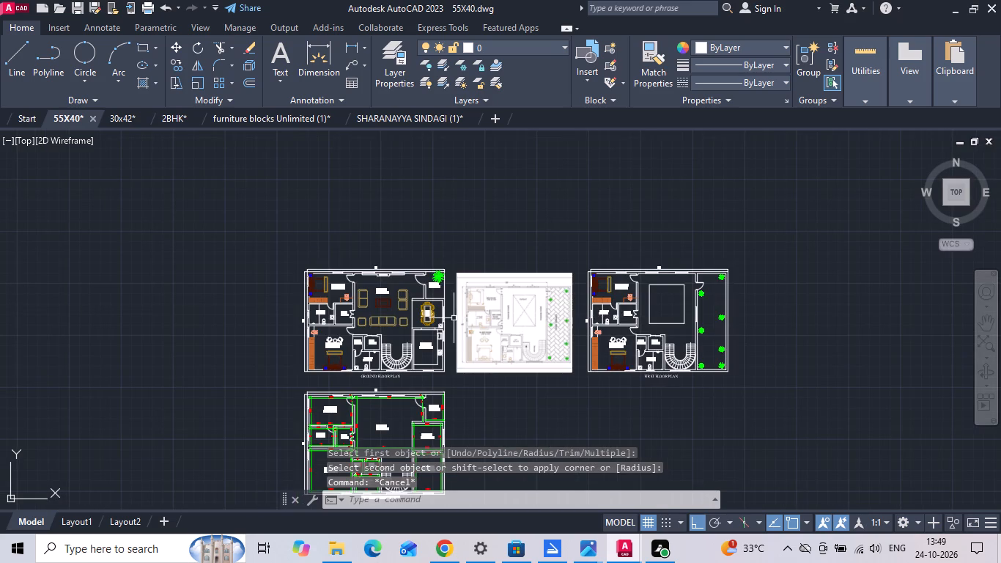
scroll(363, 312, "up", 2)
scroll(395, 267, "down", 2)
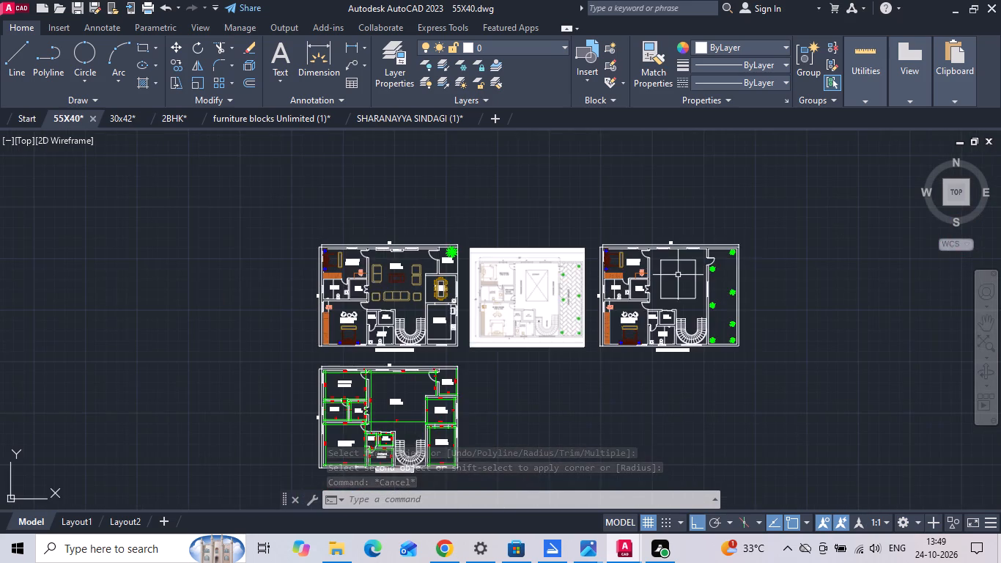
scroll(747, 269, "up", 1)
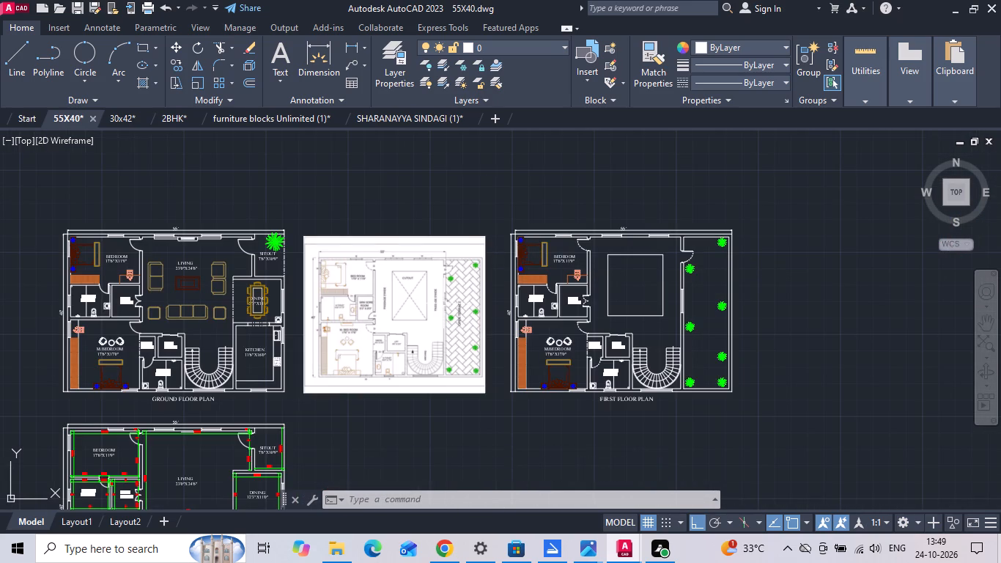
scroll(435, 297, "up", 1)
left_click(635, 239)
right_click(635, 239)
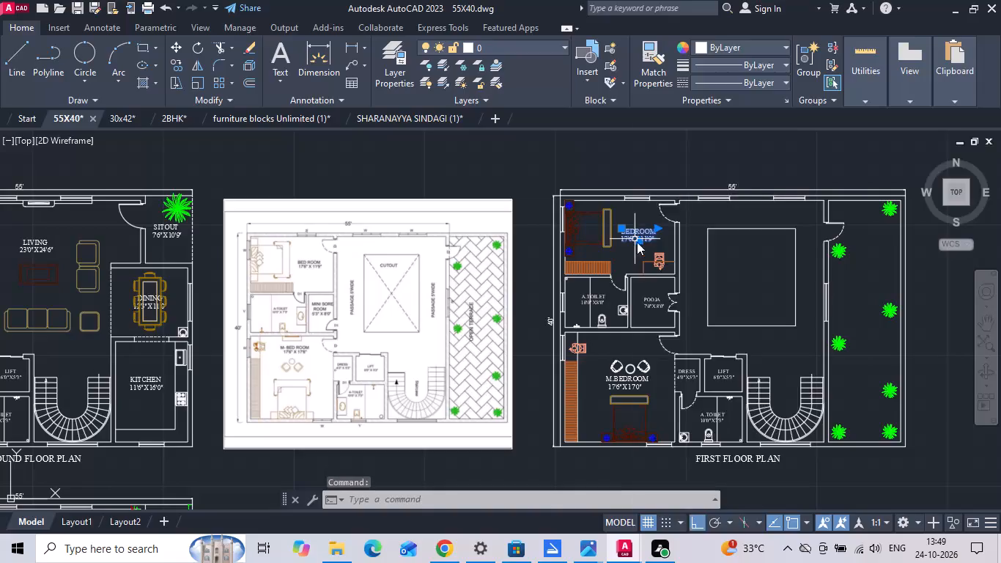
left_click(673, 289)
left_click(665, 257)
scroll(583, 321, "up", 1)
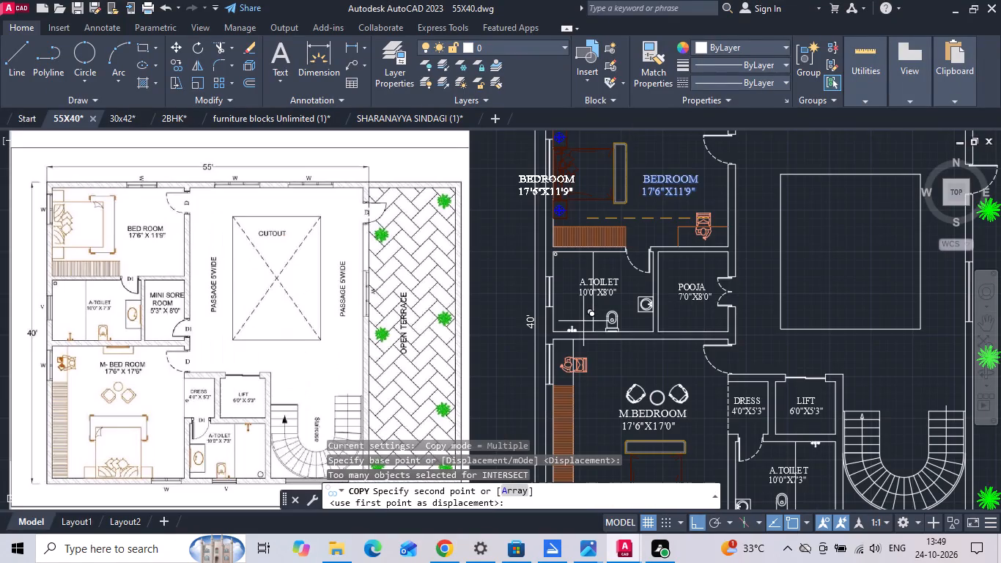
scroll(573, 328, "down", 1)
scroll(889, 280, "up", 1)
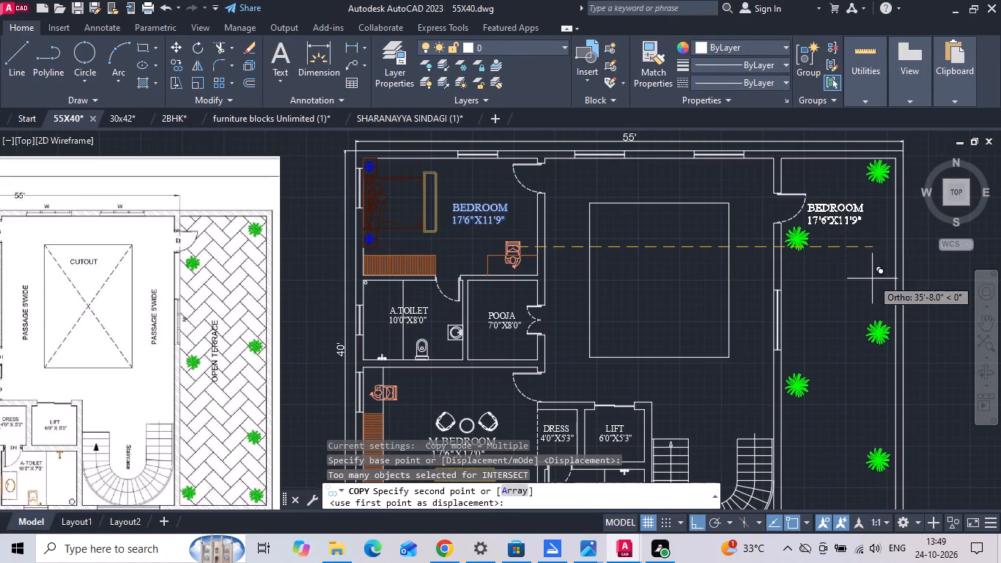
left_click(872, 279)
key("Escape")
Move the copied bedroom label down the terrace, level with the partition window.
left_click(850, 211)
right_click(849, 210)
left_click(876, 266)
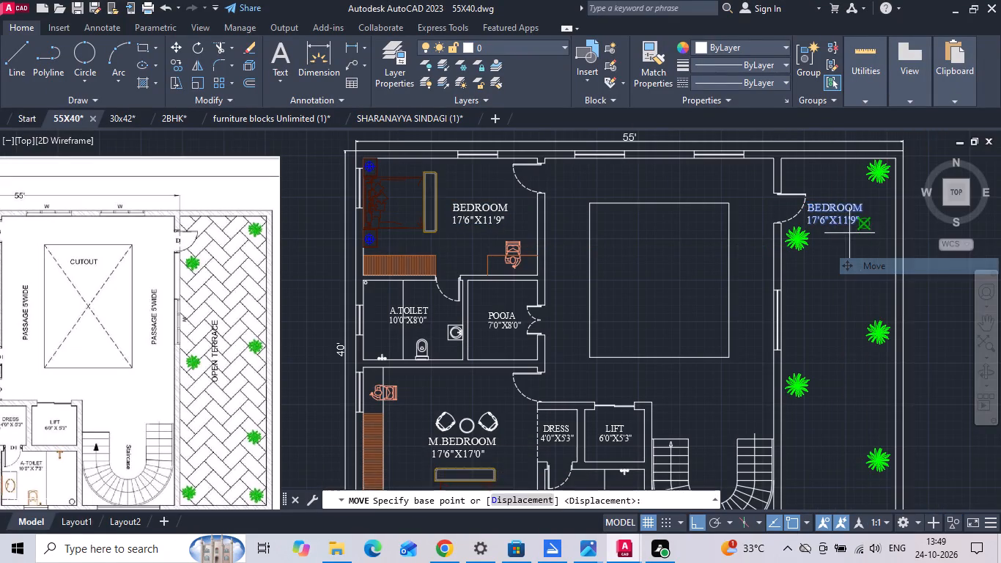
left_click_drag(849, 233, 833, 270)
scroll(832, 336, "up", 1)
left_click(832, 336)
key("Escape")
Replace the copied label's text with OPEN TERRACE.
double_click(836, 327)
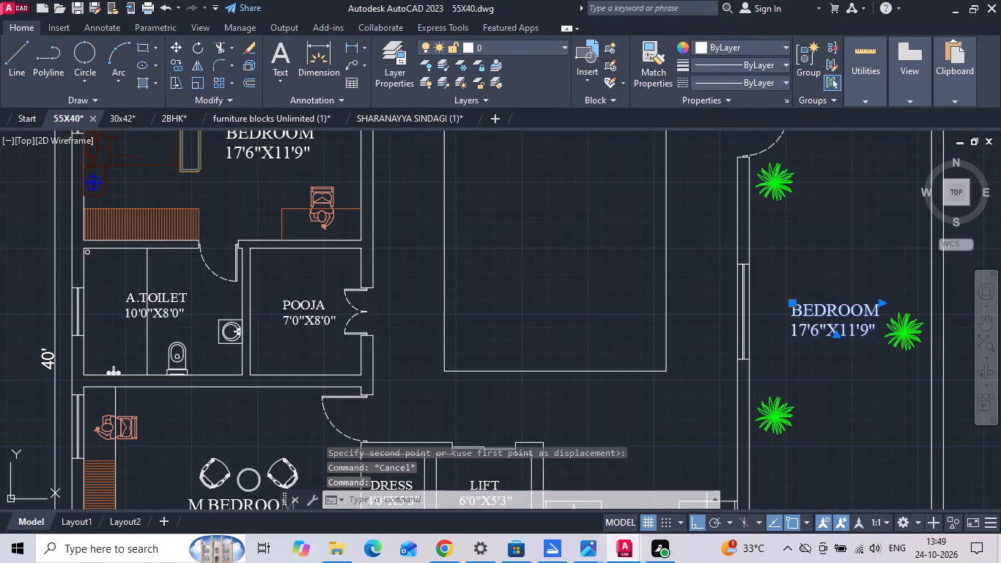
scroll(867, 333, "up", 2)
left_click_drag(882, 325, 639, 328)
left_click_drag(639, 328, 629, 301)
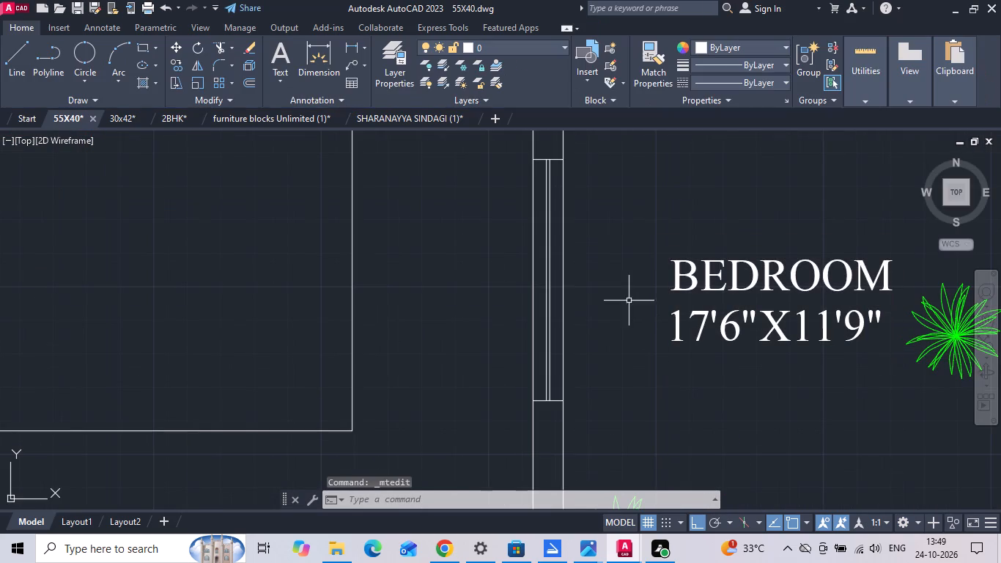
double_click(769, 320)
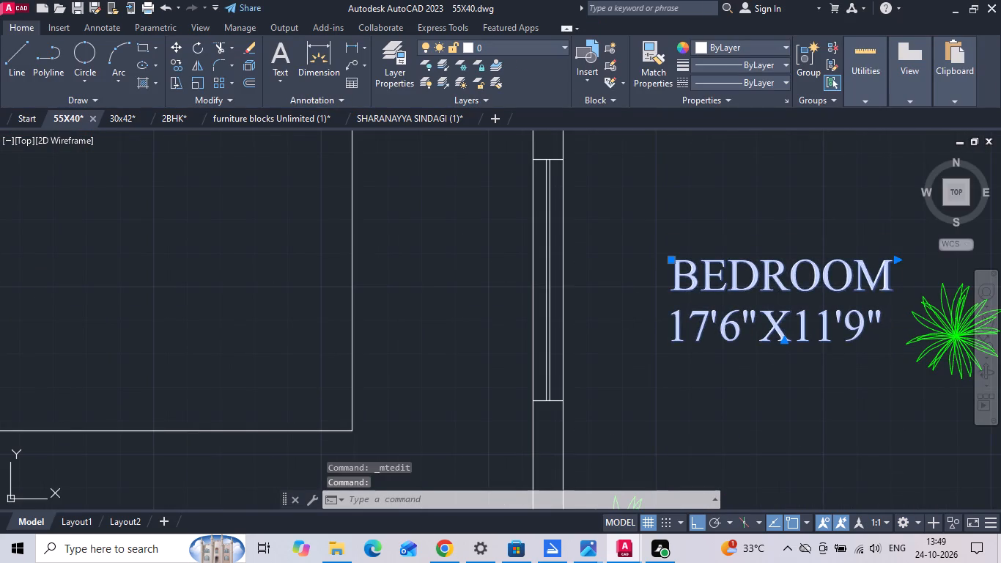
left_click_drag(886, 328, 716, 276)
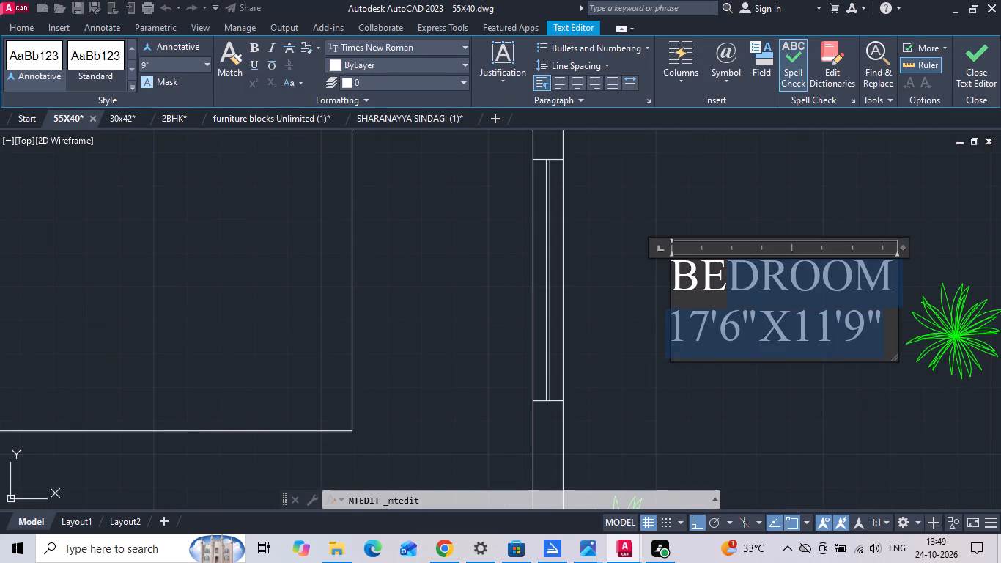
left_click_drag(716, 276, 682, 262)
key("BackSpace")
type("OPEN TERRACE")
scroll(540, 139, "down", 1)
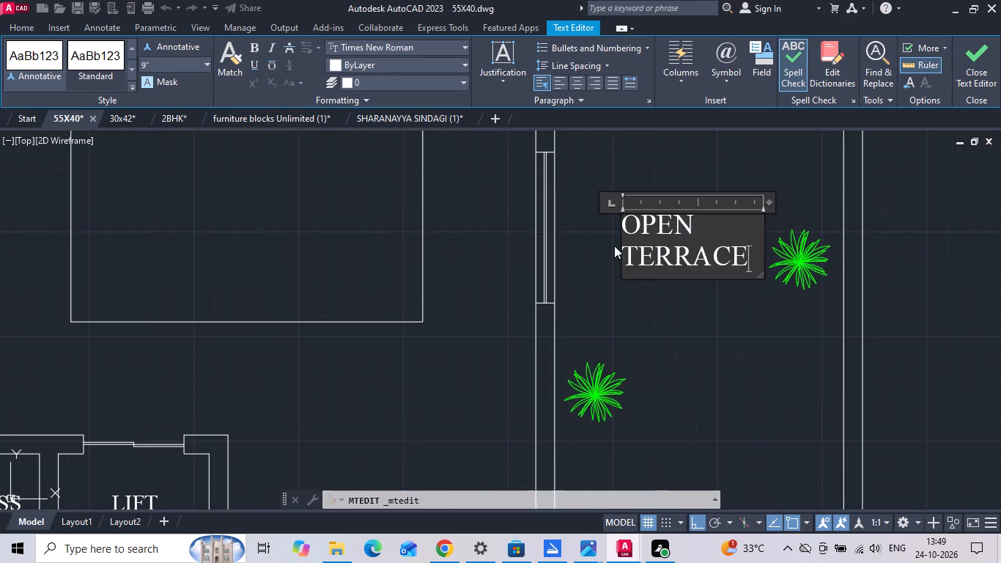
Widen the OPEN TERRACE text frame so the label fits on one line.
left_click_drag(766, 225, 802, 217)
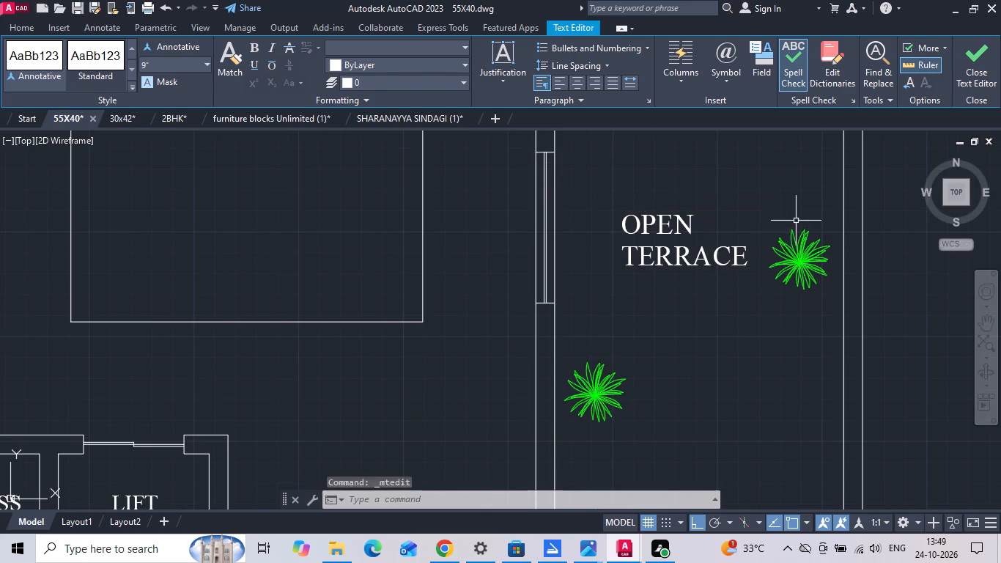
double_click(736, 262)
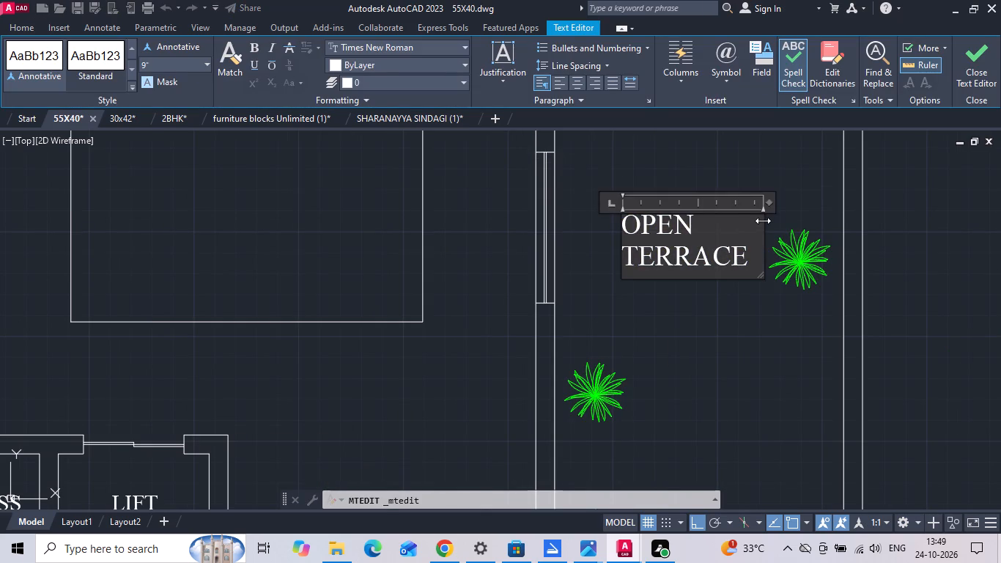
left_click_drag(764, 221, 830, 204)
left_click(725, 320)
Move the OPEN TERRACE label slightly toward the partition window, away from the plant.
left_click_drag(692, 262, 692, 260)
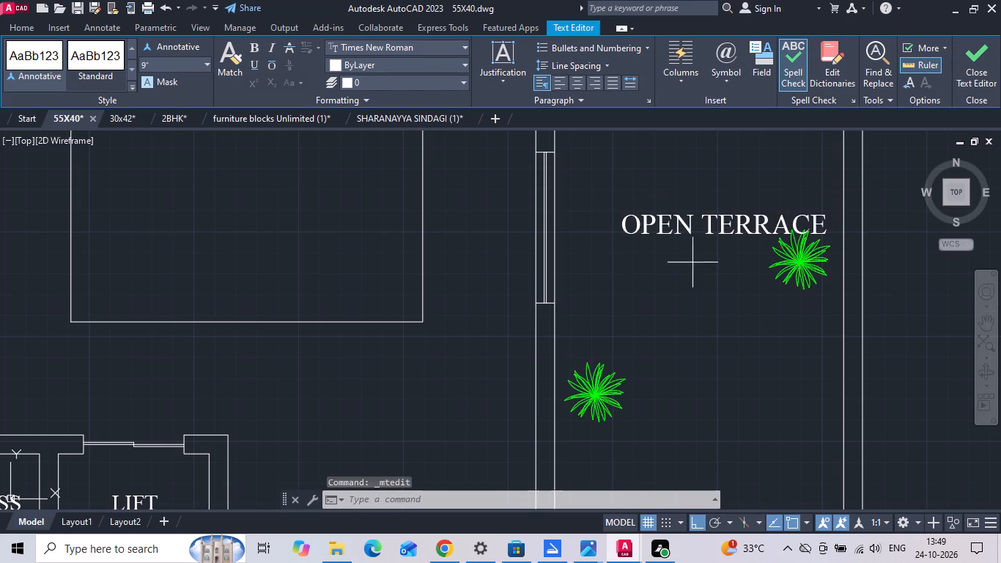
left_click_drag(692, 260, 690, 254)
left_click(660, 183)
right_click(660, 183)
left_click(685, 266)
left_click_drag(745, 310, 731, 314)
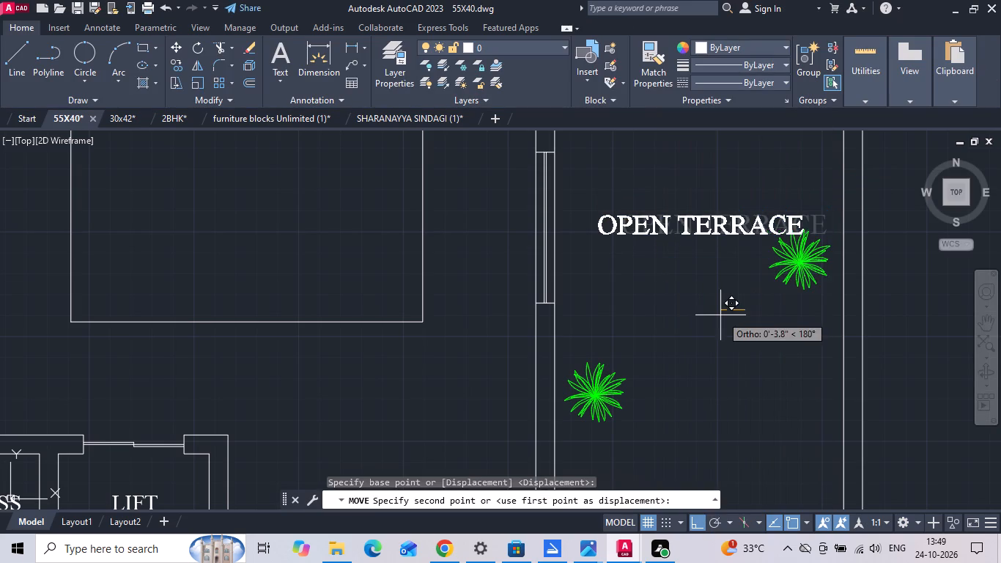
left_click(703, 317)
Copy the OPEN TERRACE label horizontally into the central cutout rectangle.
left_click_drag(706, 254, 697, 227)
left_click(684, 194)
right_click(684, 194)
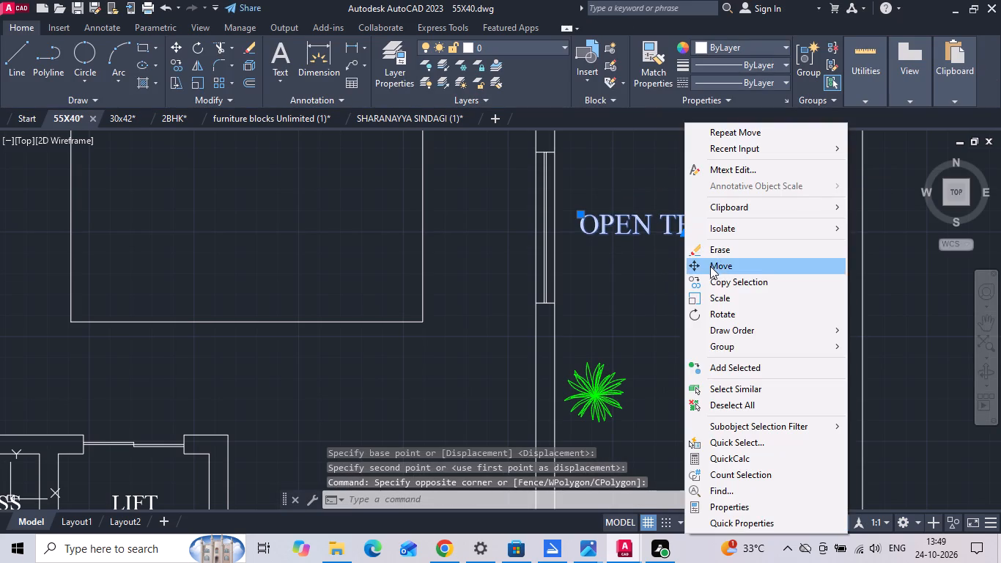
left_click(718, 279)
scroll(726, 279, "down", 2)
left_click_drag(719, 271, 685, 265)
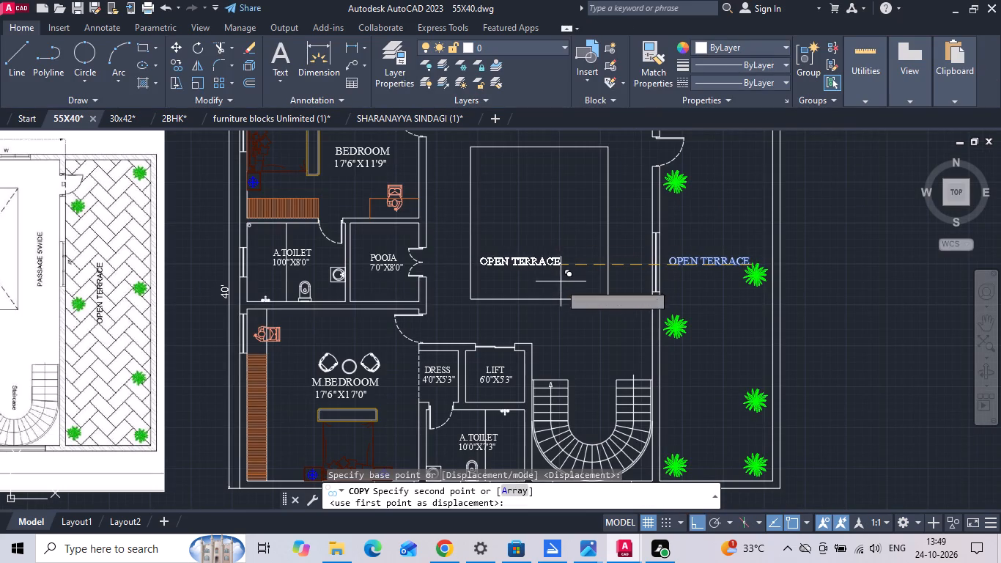
left_click(580, 255)
key("Escape")
Draw a diagonal line across the cutout from its upper-left corner to its lower-right corner.
scroll(610, 298, "down", 2)
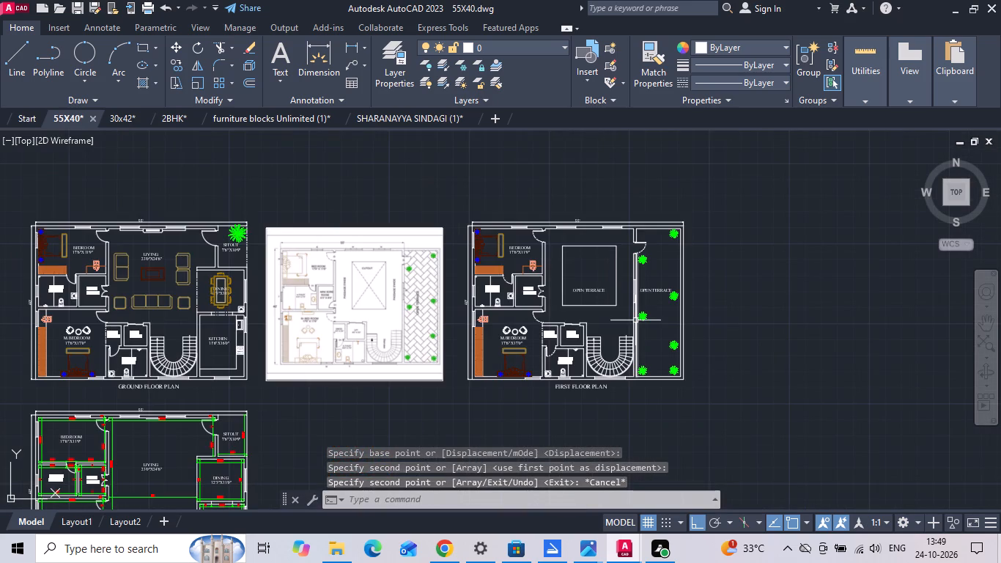
scroll(602, 291, "up", 1)
type("L")
key("space")
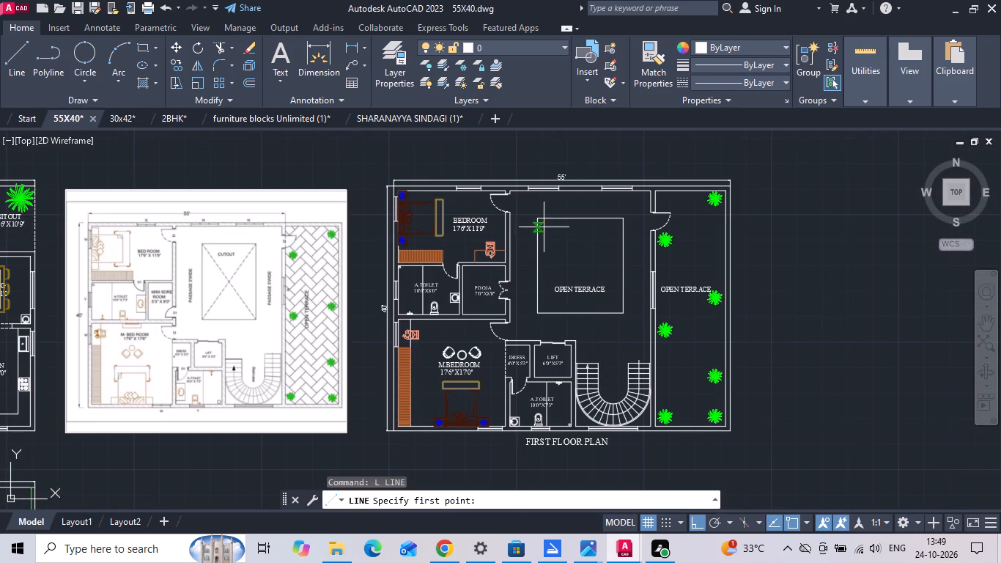
left_click(539, 220)
left_click(628, 312)
key("space")
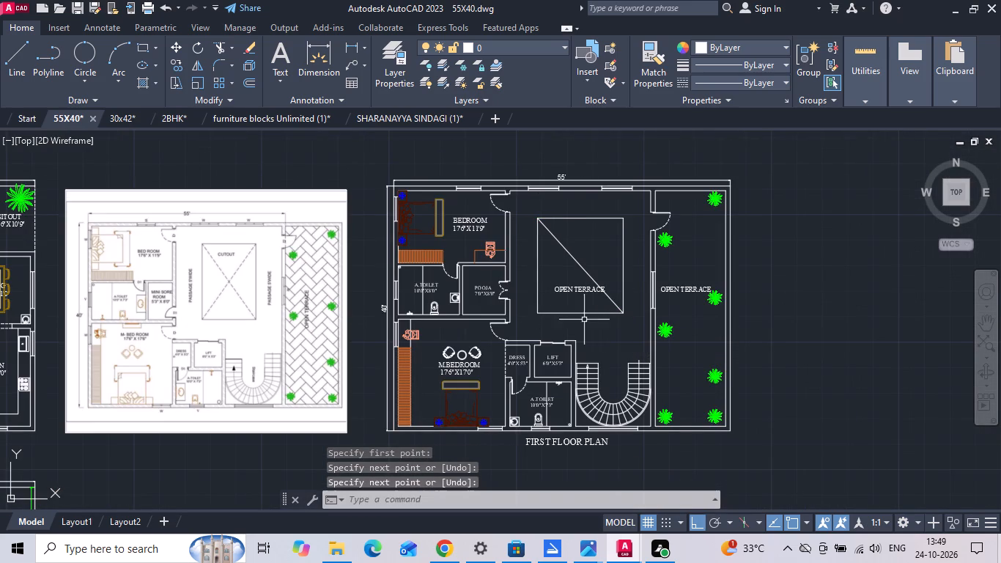
Draw the second diagonal across the cutout from its lower-left corner to its upper-right corner.
key("space")
left_click(535, 314)
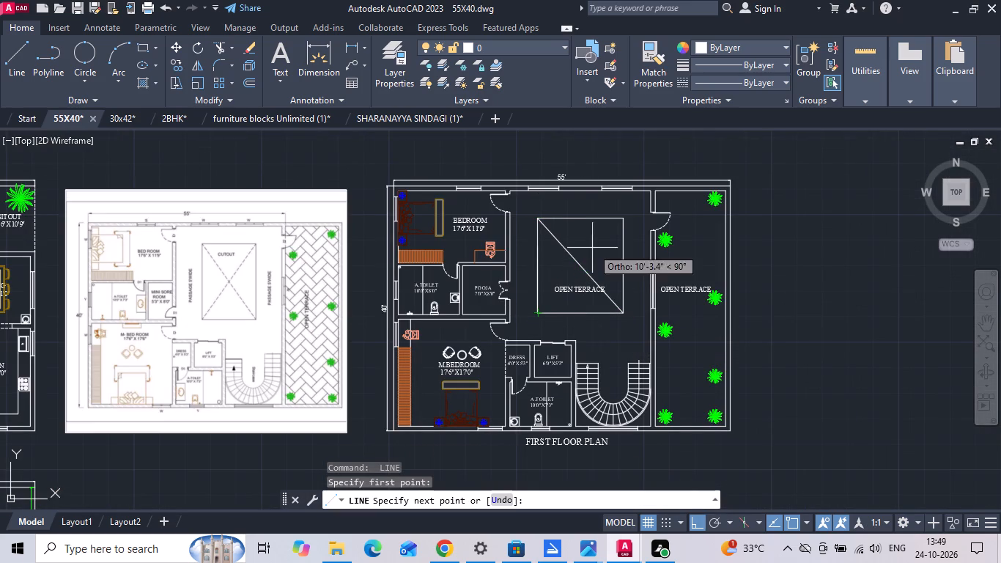
left_click(627, 221)
key("Escape")
Match both cutout diagonals to the properties of the dashed line by the dining room in the ground floor plan.
scroll(641, 238, "down", 1)
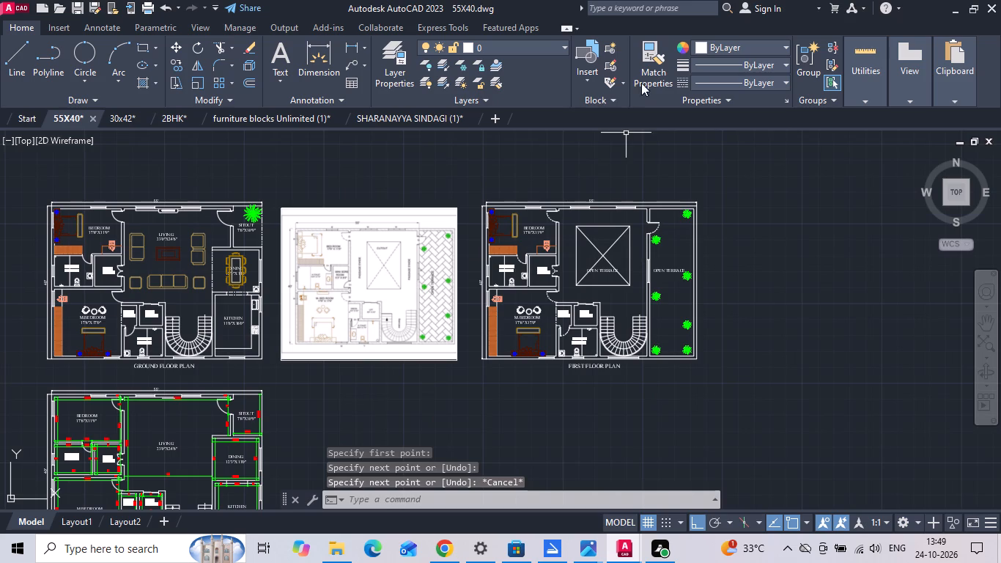
left_click(651, 59)
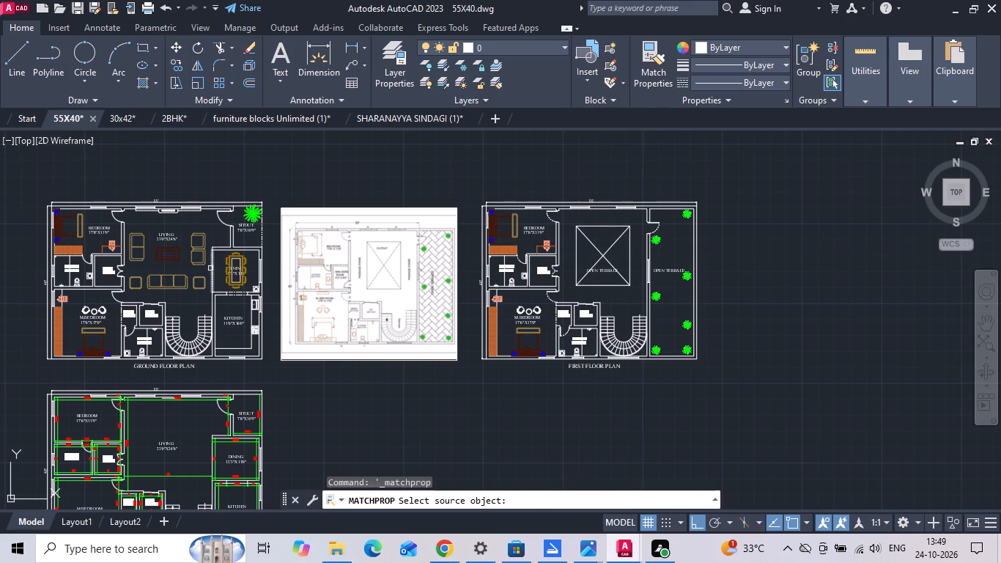
left_click(210, 268)
scroll(607, 258, "up", 2)
left_click(610, 249)
left_click(553, 237)
key("Escape")
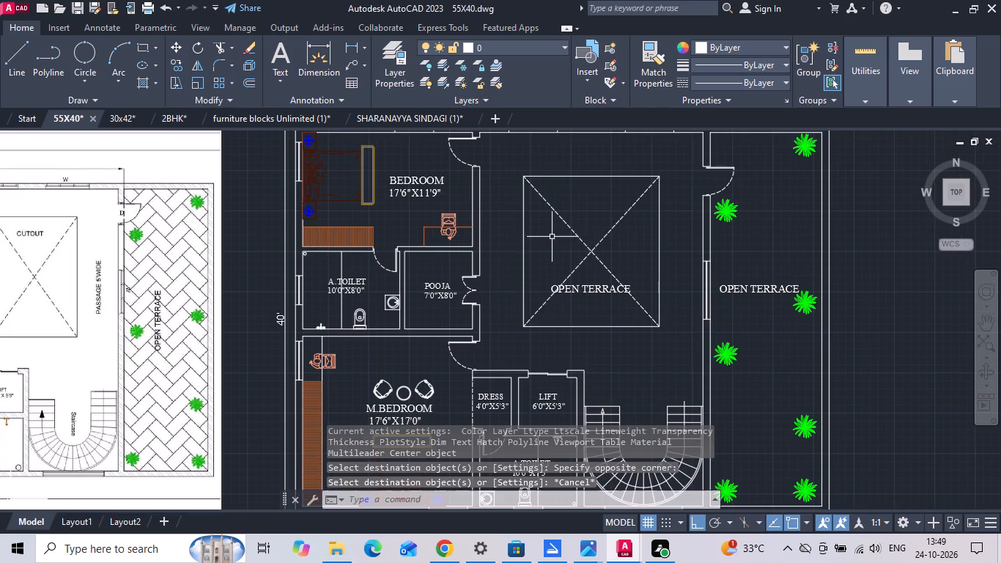
Save the drawing.
key("ctrl+s")
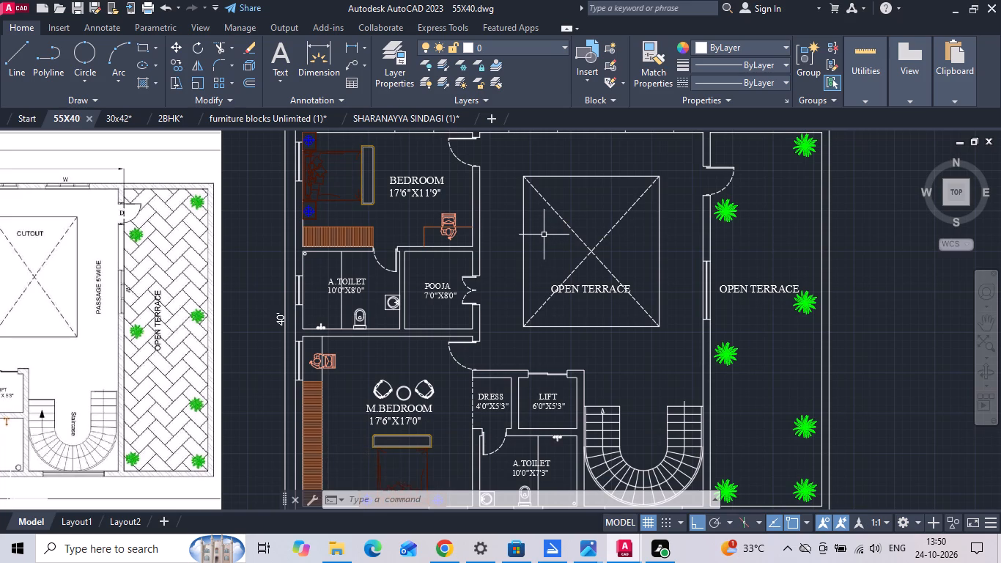
key("Escape")
Replace the OPEN TERRACE text inside the central cutout with CUTOUT.
double_click(591, 290)
scroll(594, 291, "up", 2)
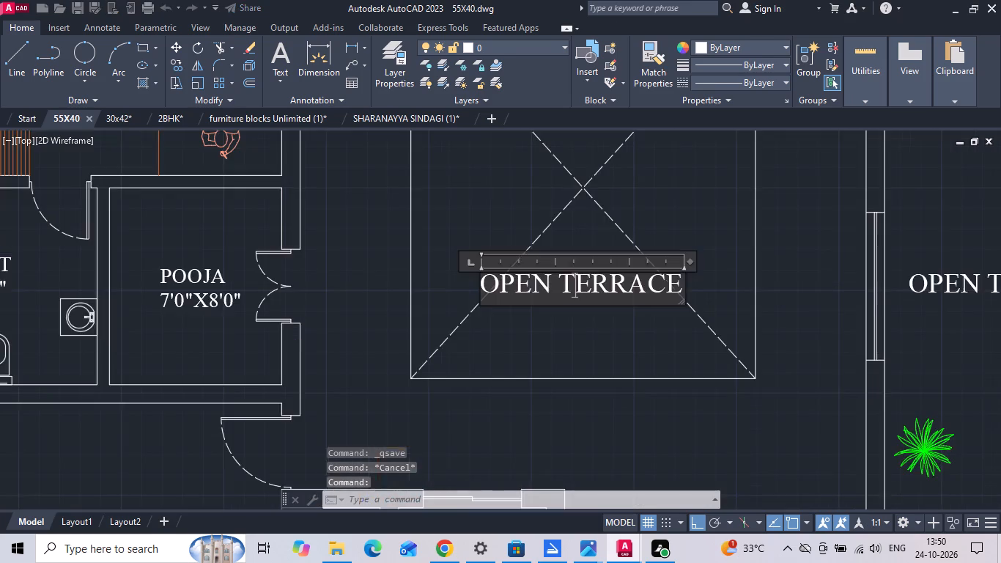
scroll(595, 292, "down", 4)
scroll(468, 309, "up", 2)
scroll(467, 307, "down", 1)
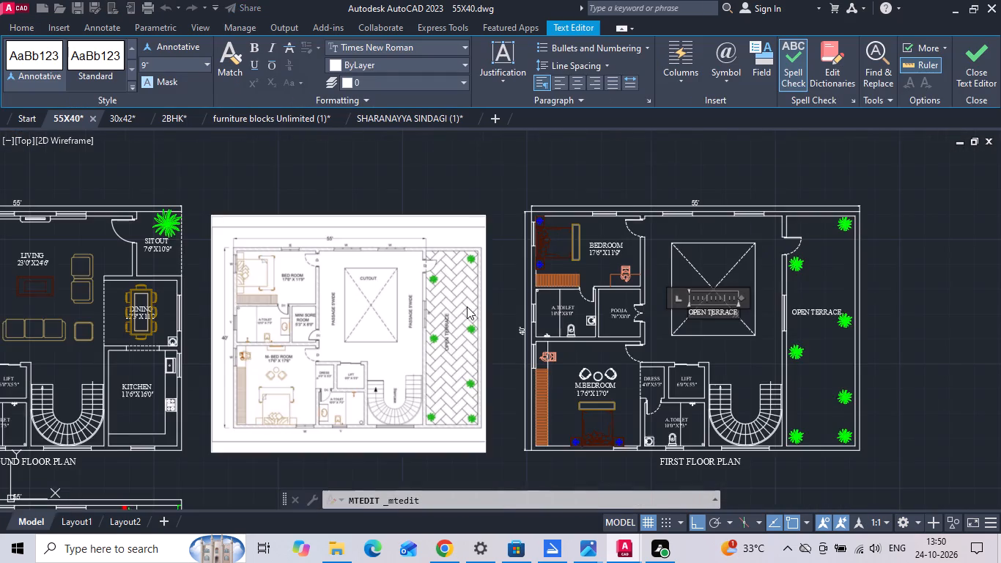
scroll(731, 305, "up", 4)
left_click_drag(733, 345, 530, 349)
key("BackSpace")
key("BackSpace")
key("BackSpace")
key("BackSpace")
key("BackSpace")
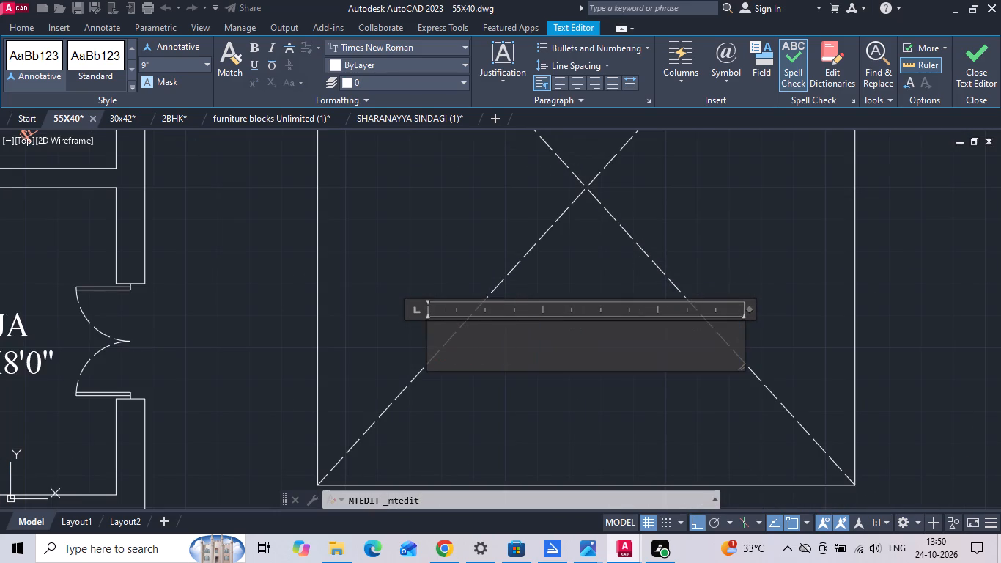
key("c")
type("UTOUT")
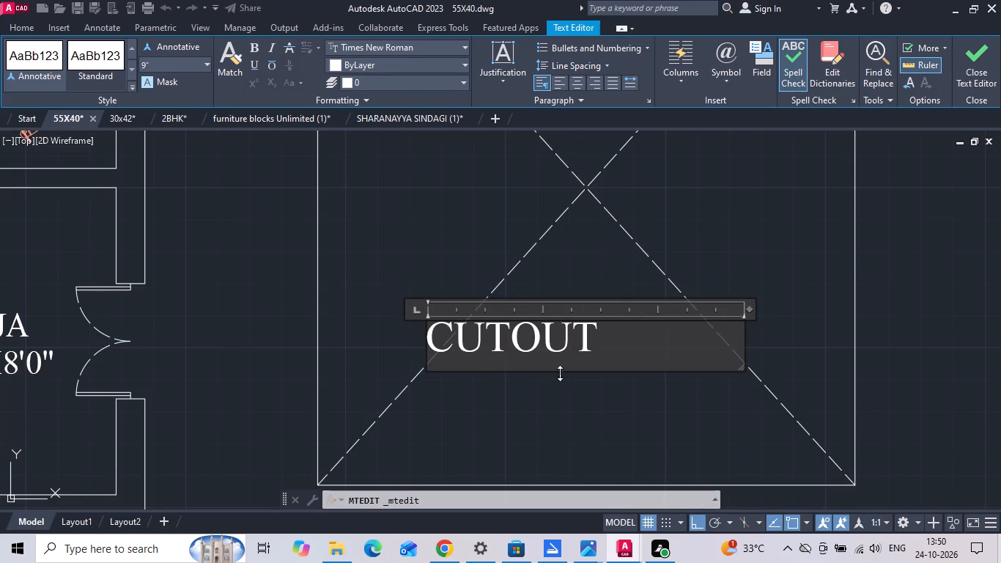
left_click(585, 438)
Move the CUTOUT label up between the diagonals near the cutout's top edge, and shift it right toward the centre.
scroll(531, 383, "down", 1)
left_click(523, 346)
right_click(523, 348)
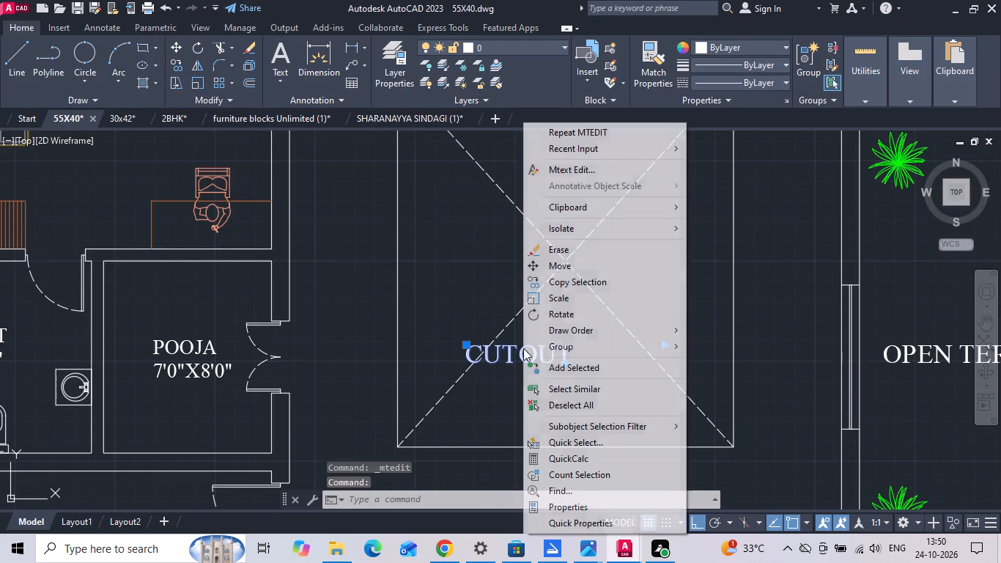
left_click(569, 271)
middle_click_drag(568, 280, 568, 392)
left_click(540, 440)
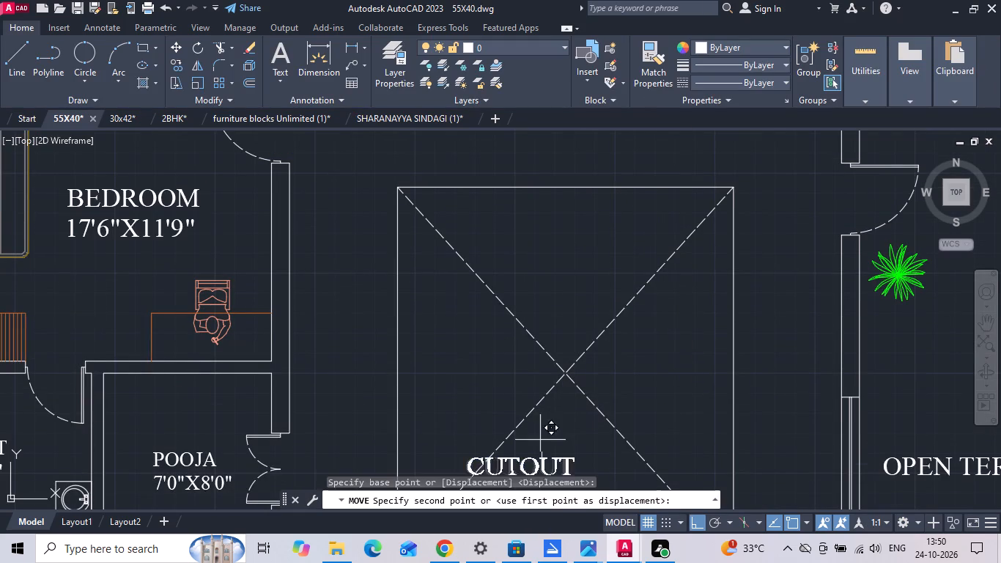
left_click(577, 227)
left_click(560, 252)
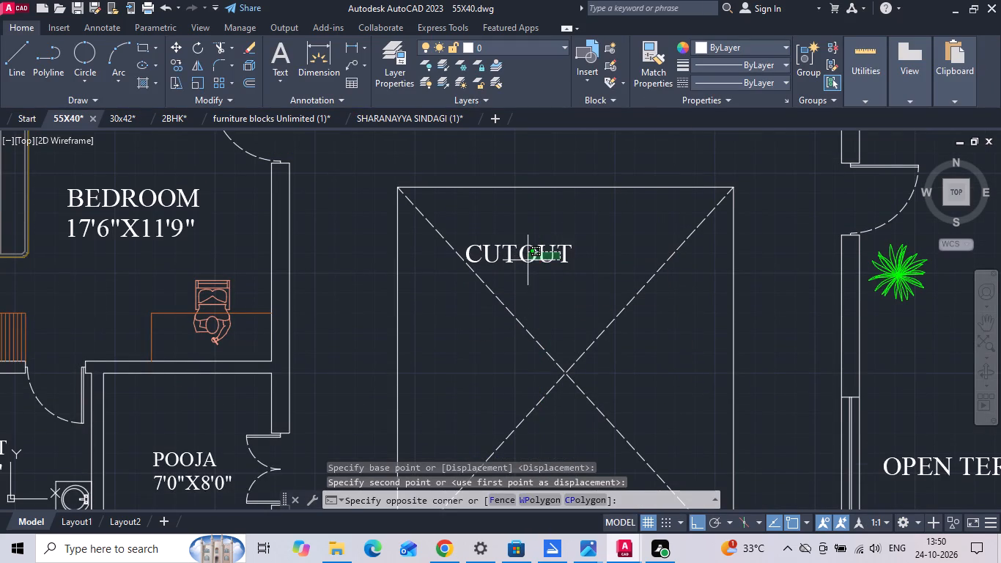
left_click(528, 260)
right_click(528, 260)
left_click(560, 266)
left_click_drag(554, 288, 561, 289)
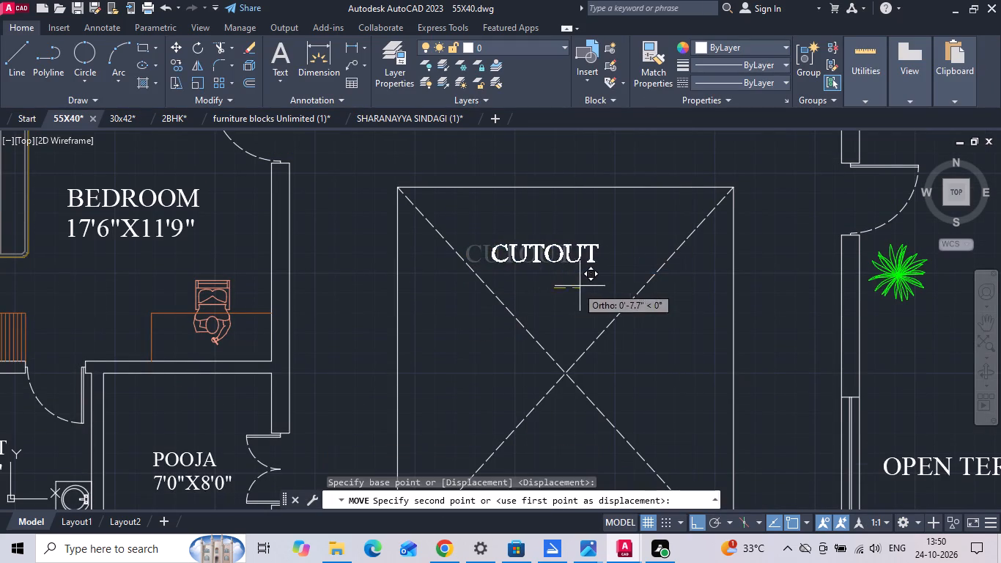
left_click(595, 284)
Copy the CUTOUT label straight up into the passage above the cutout.
left_click(583, 266)
left_click(570, 250)
right_click(567, 244)
left_click(591, 278)
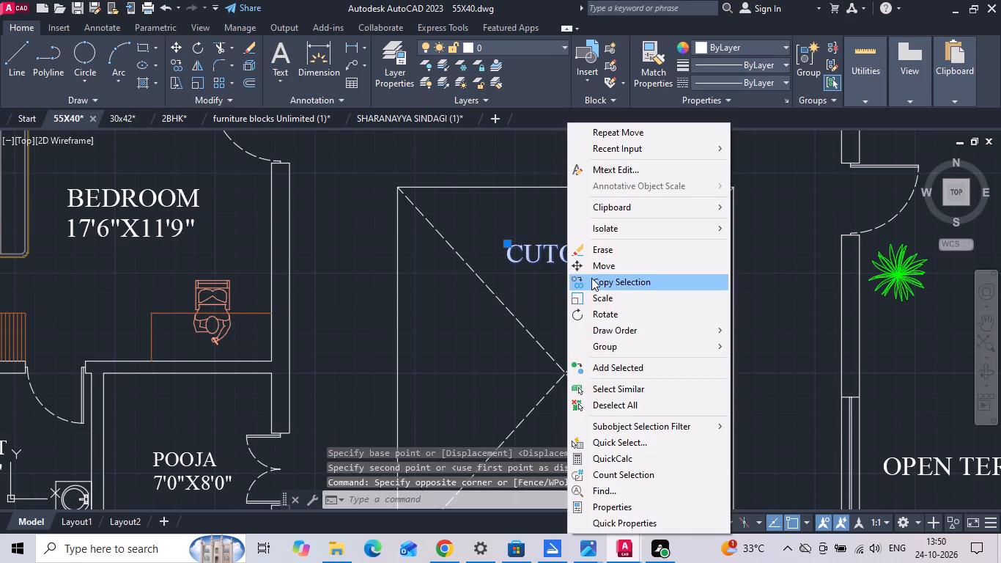
middle_click_drag(586, 265, 580, 336)
left_click_drag(575, 334, 575, 298)
left_click(575, 209)
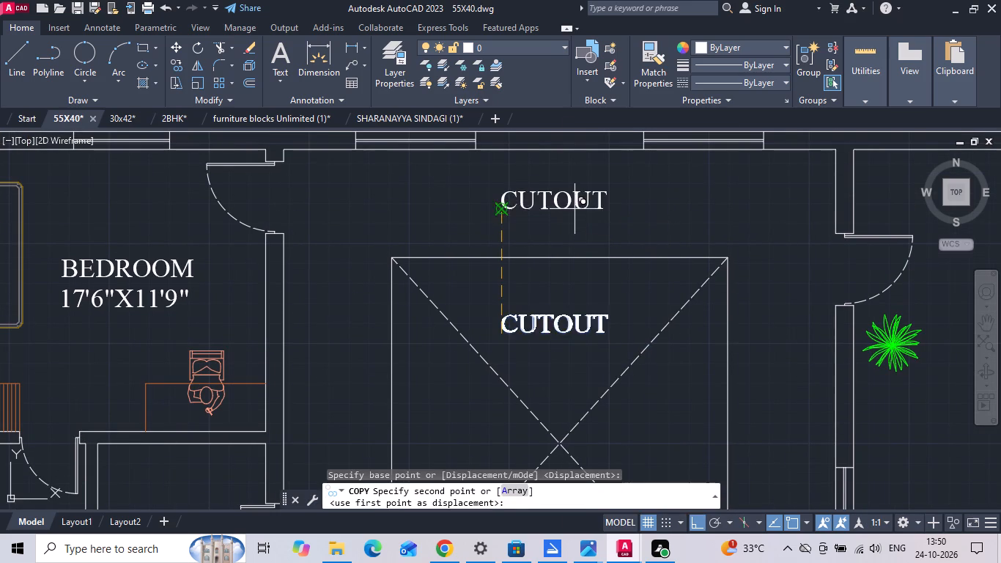
key("Escape")
Examine the wording of the passage labels beside the cutout in the reference plan.
double_click(576, 205)
middle_click_drag(580, 205, 768, 262)
scroll(717, 257, "down", 2)
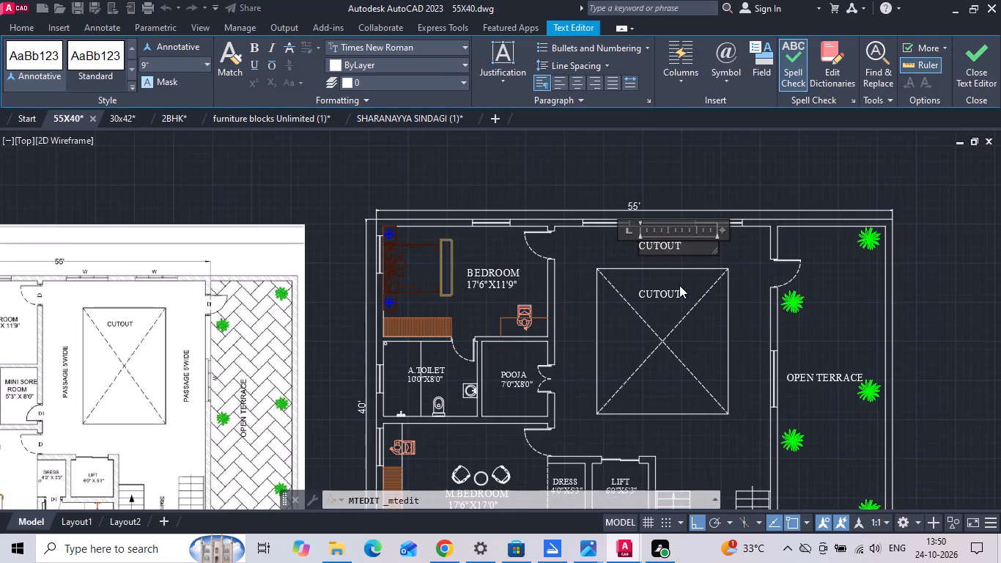
middle_click_drag(294, 303, 646, 274)
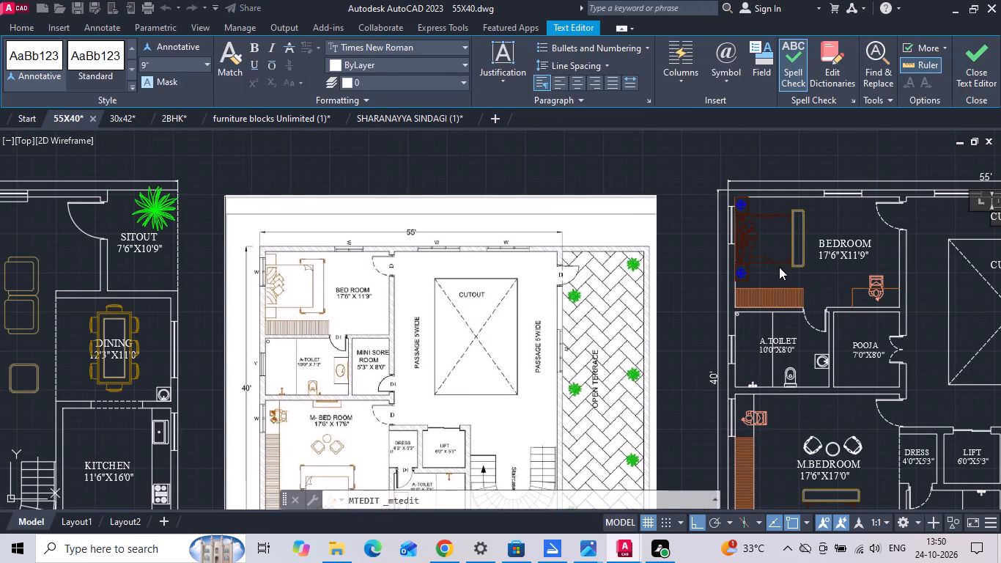
scroll(533, 339, "up", 2)
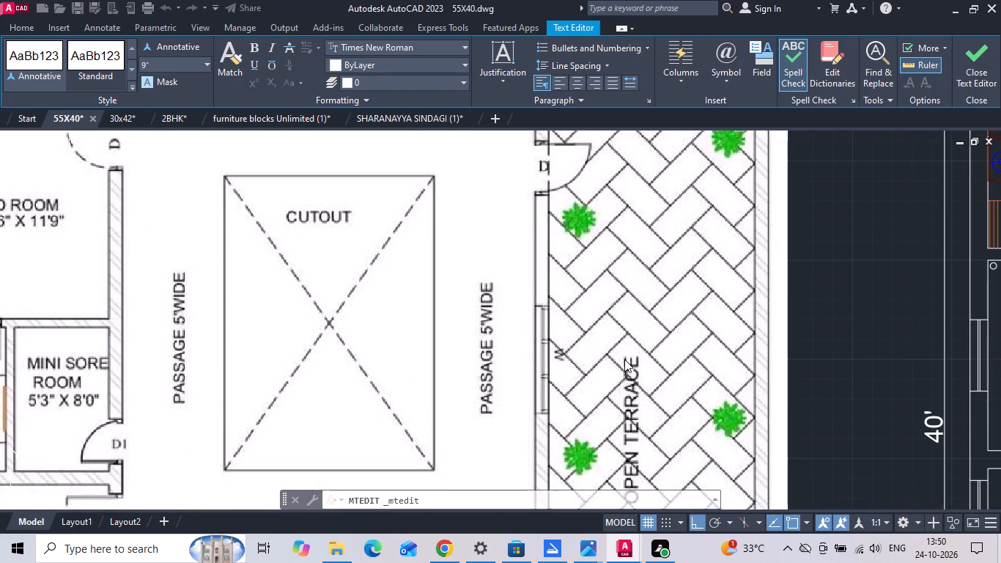
scroll(391, 295, "down", 4)
key("Escape")
Change the copied label above the cutout to PASSAGE 5' WIDE and widen its frame to fit one line.
scroll(612, 247, "up", 2)
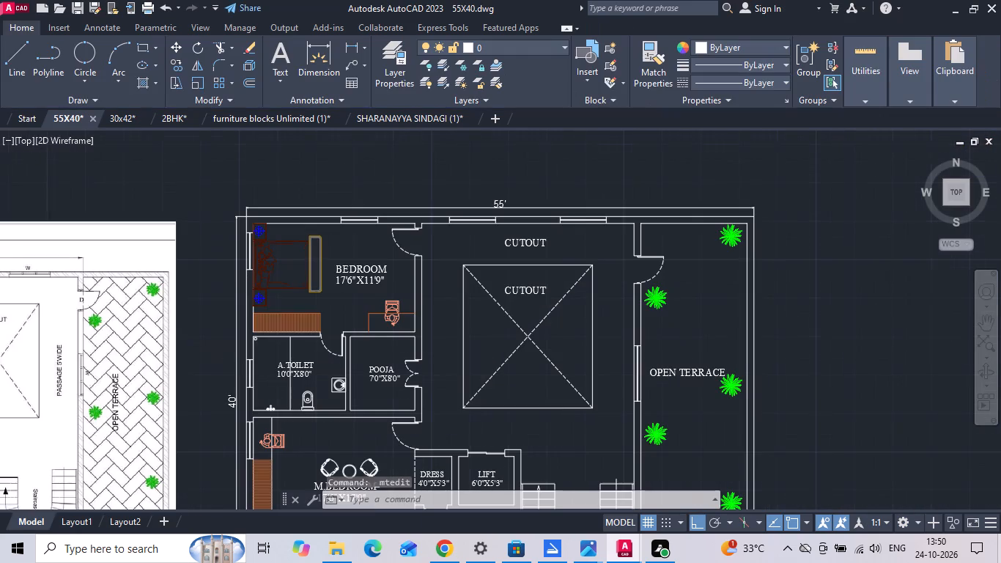
scroll(547, 244, "up", 2)
double_click(537, 240)
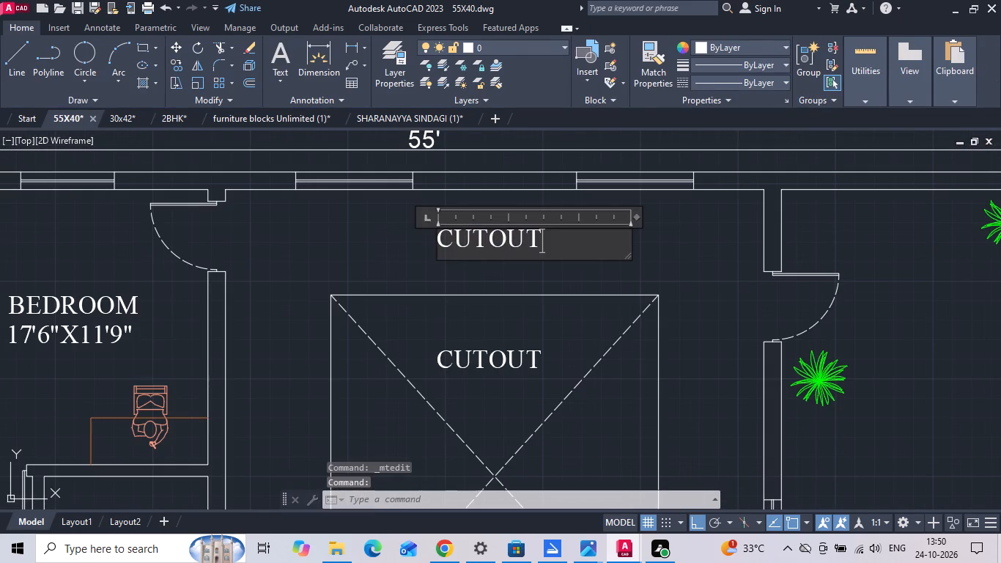
key("BackSpace")
key("BackSpace")
key("BackSpace")
key("BackSpace")
key("BackSpace")
key("BackSpace")
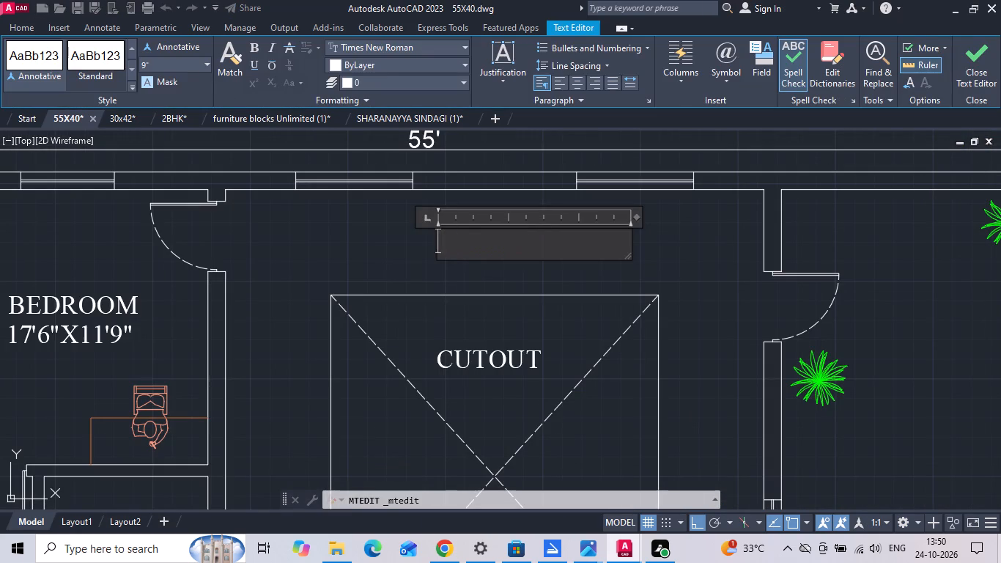
type("PASSAGE 5")
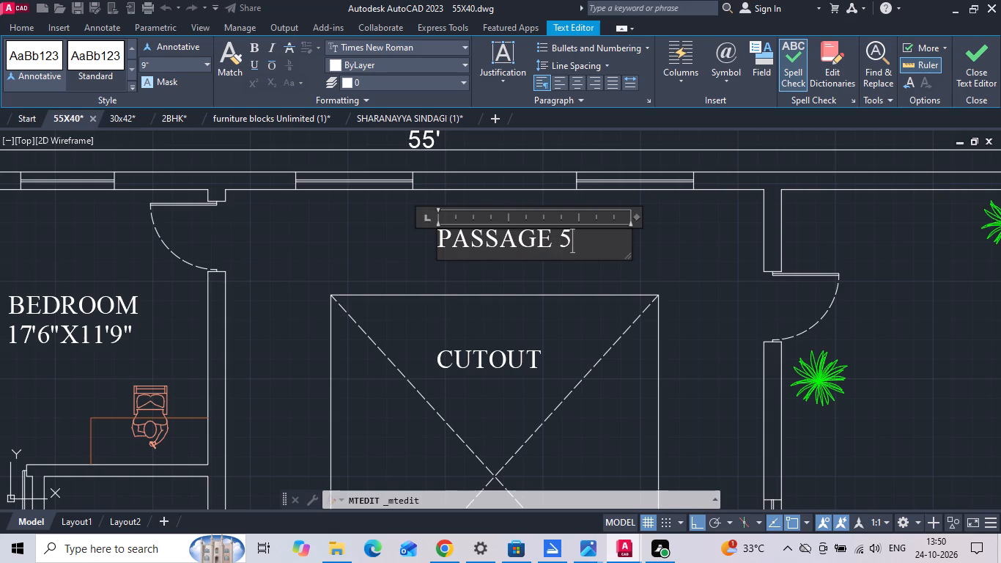
key("apostrophe")
key("space")
type("WIDE")
key("BackSpace")
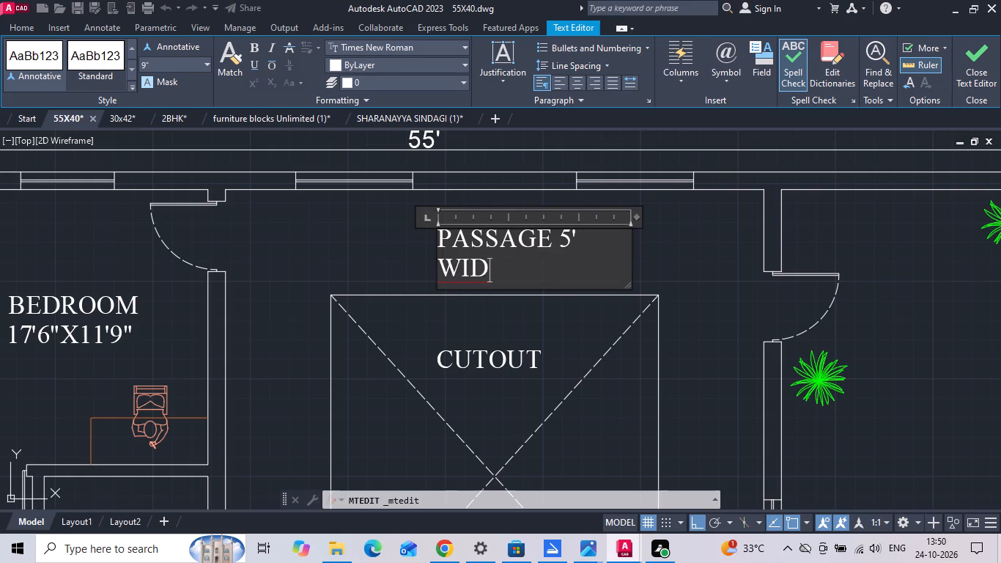
key("e")
left_click_drag(631, 246, 695, 227)
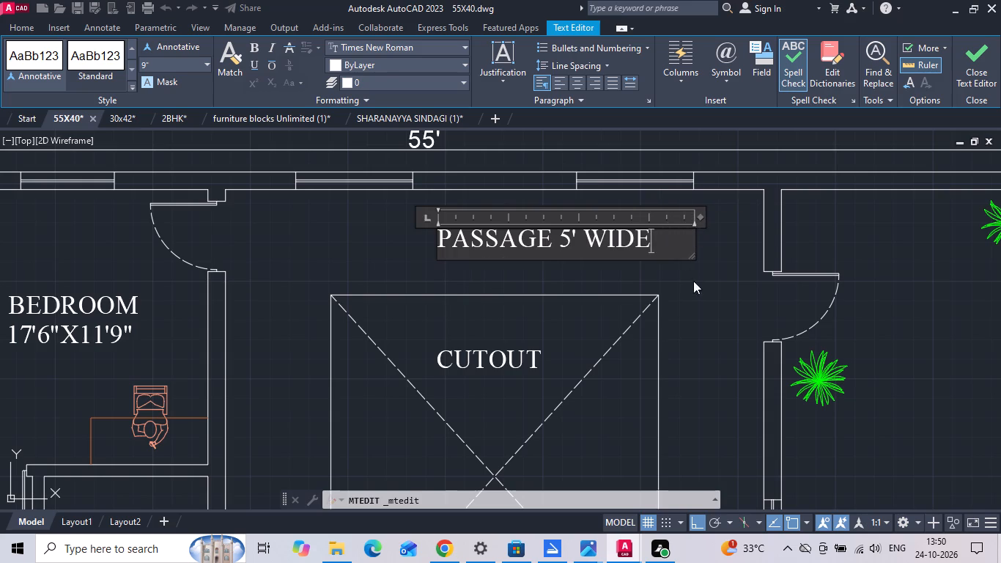
left_click(695, 287)
Move the PASSAGE 5' WIDE label slightly left so it sits more centrally above the cutout.
scroll(713, 298, "down", 3)
scroll(372, 362, "down", 2)
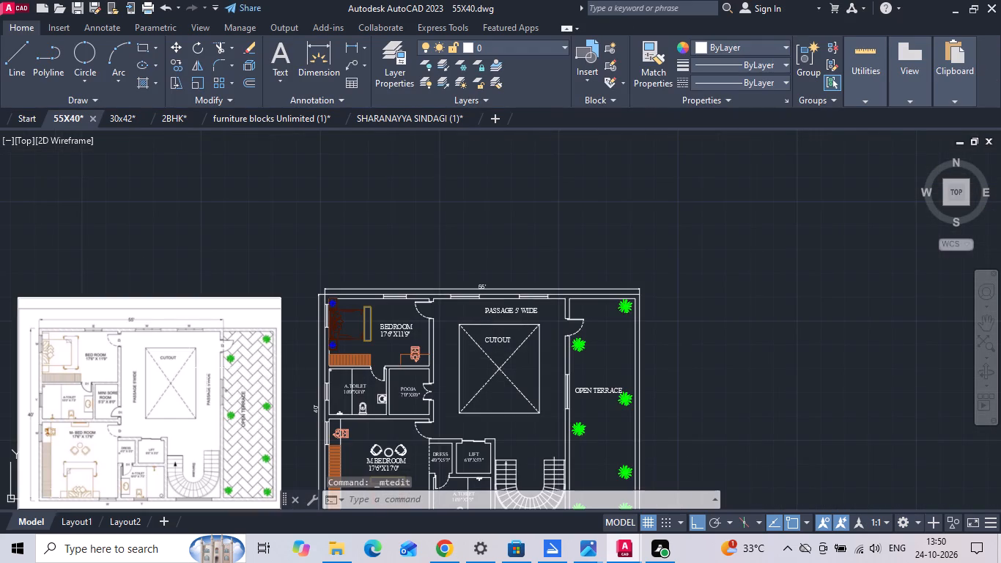
scroll(158, 374, "up", 2)
middle_click_drag(175, 375, 365, 307)
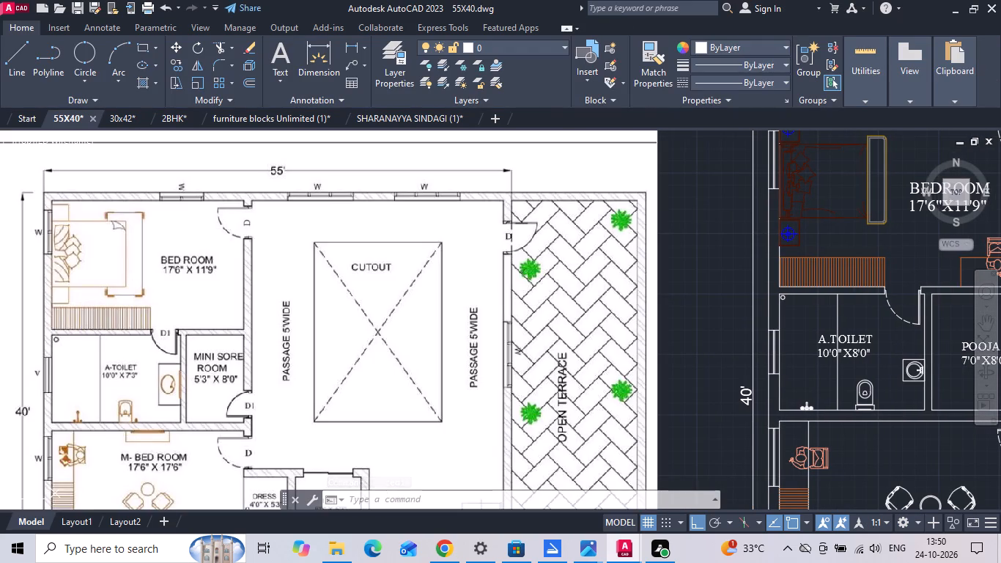
scroll(351, 295, "down", 2)
scroll(732, 261, "up", 2)
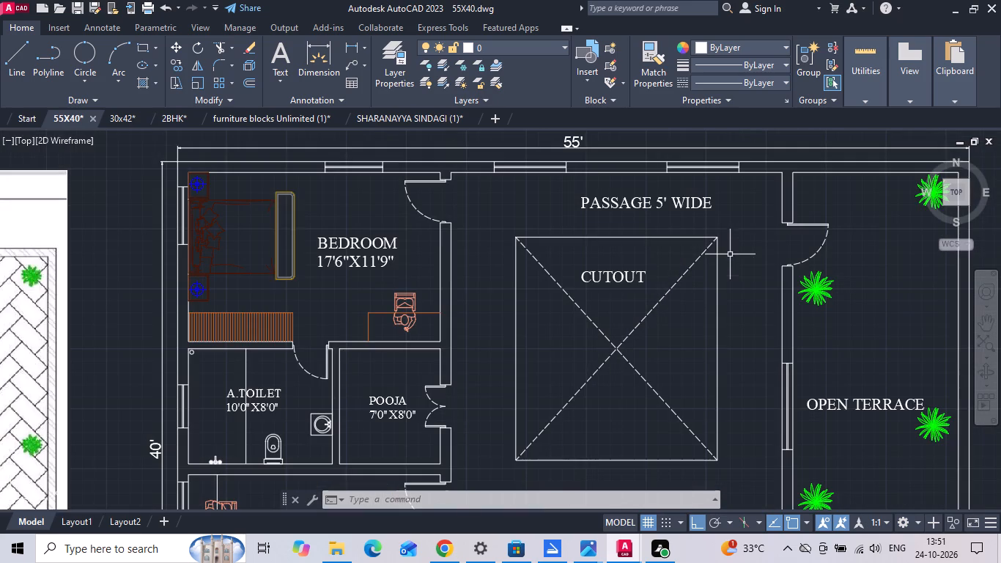
left_click(647, 201)
right_click(647, 201)
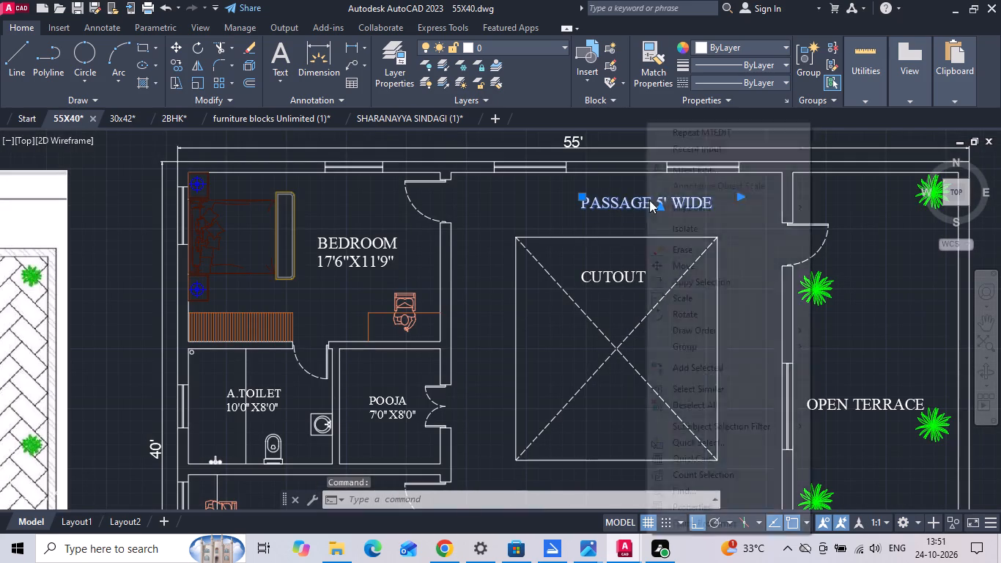
left_click(679, 267)
left_click(756, 290)
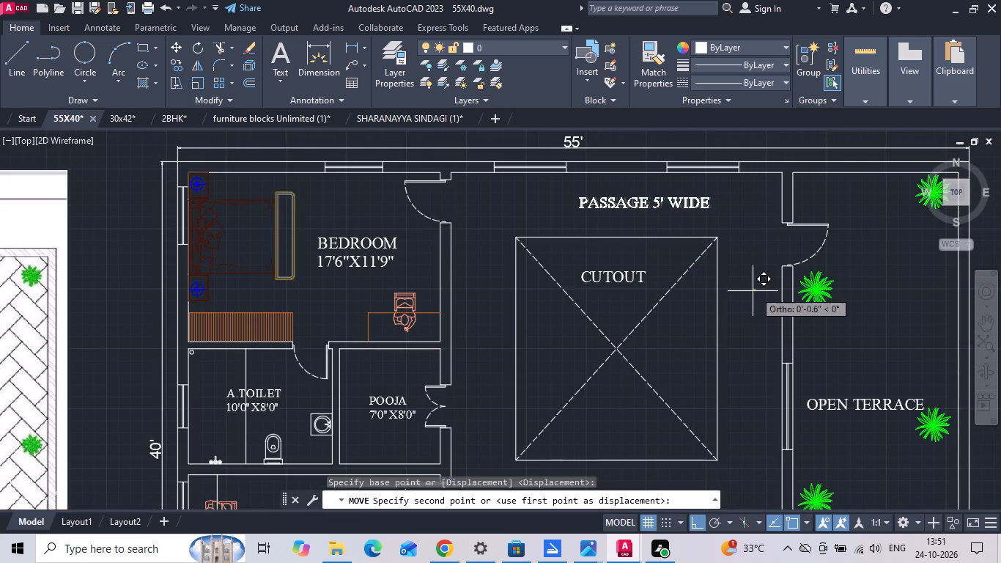
left_click(735, 292)
Move the cutout rectangle's top edge down 6 inches.
left_click(638, 235)
right_click(627, 243)
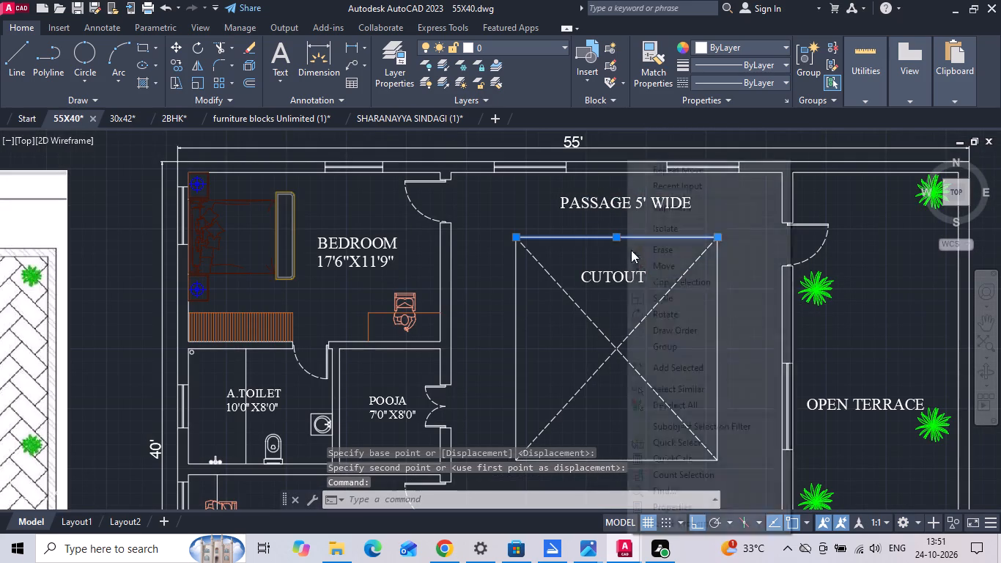
left_click(653, 267)
scroll(646, 257, "up", 2)
left_click_drag(640, 235, 638, 244)
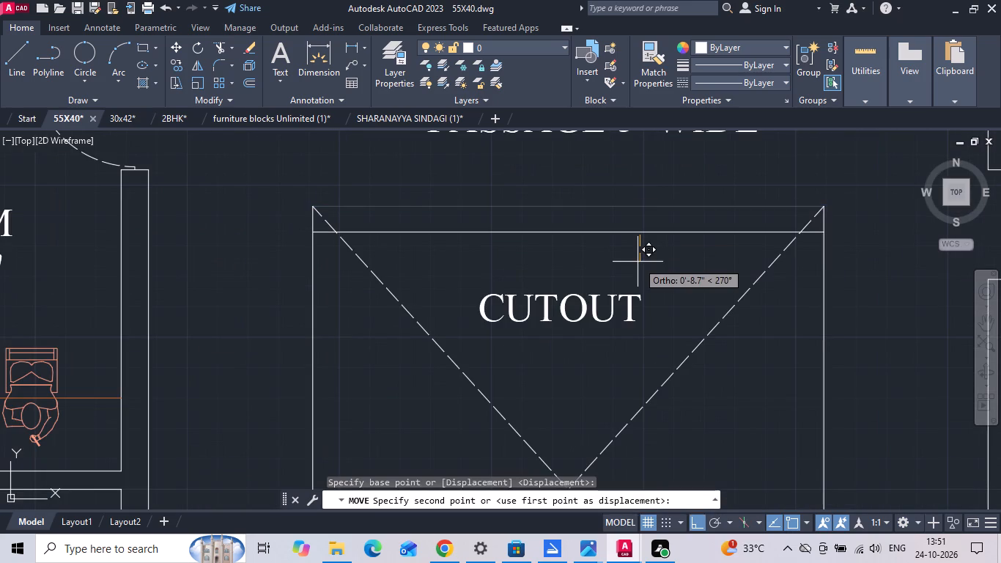
type("6")
key("space")
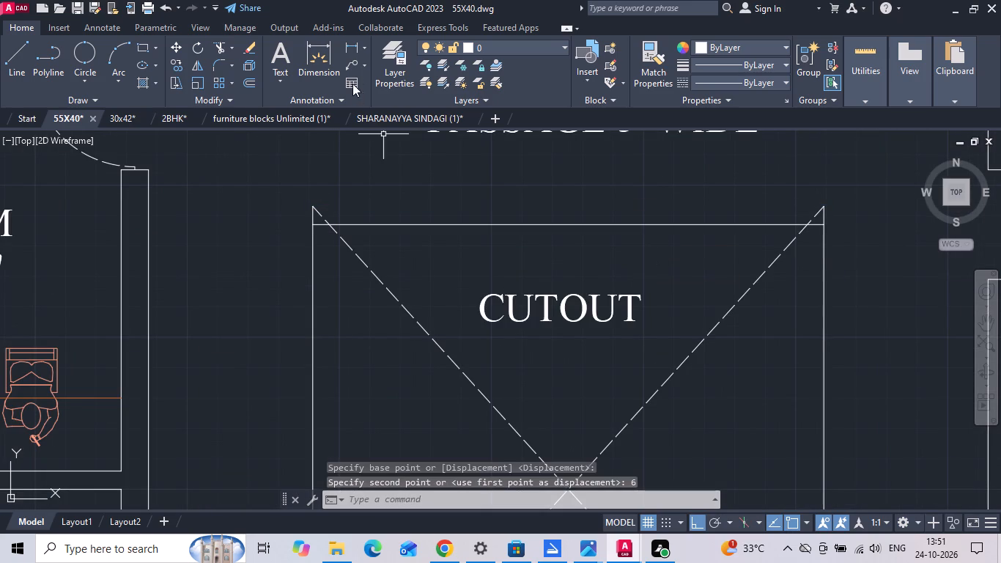
Measure the passage width between the cutout's top edge and the wall above it with a linear dimension.
left_click(349, 44)
middle_click_drag(385, 148, 399, 229)
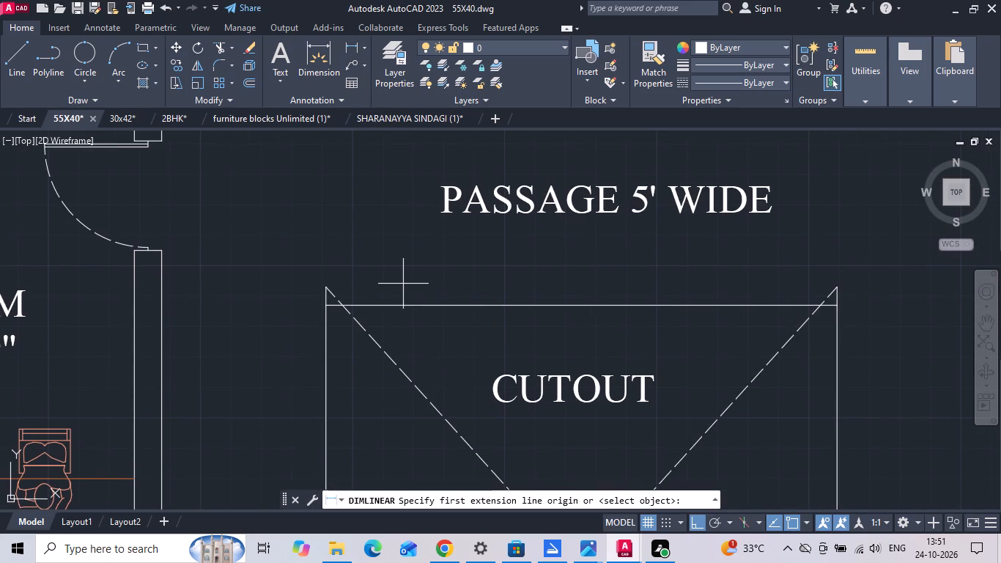
left_click(405, 301)
middle_click_drag(409, 225, 407, 296)
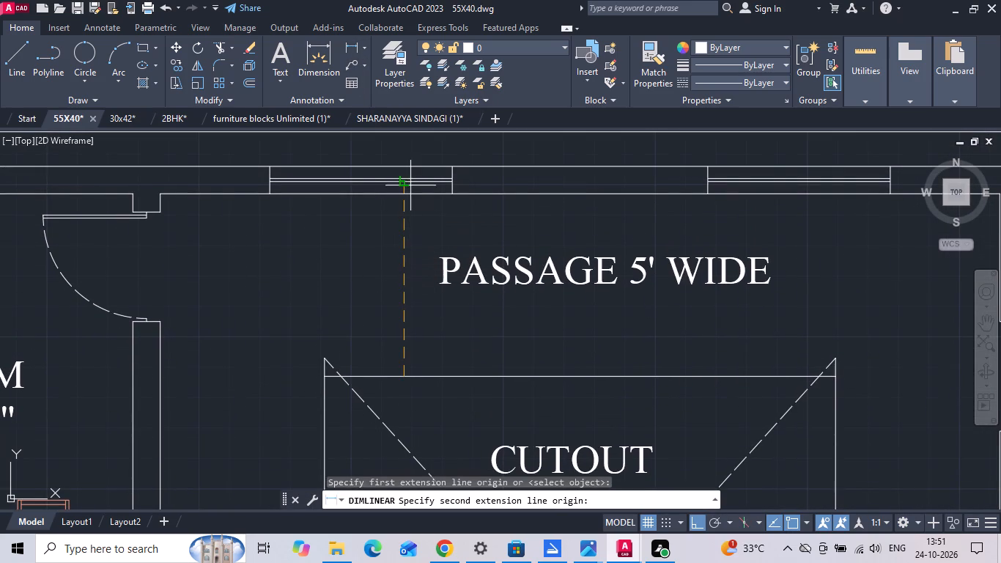
left_click(407, 194)
key("Escape")
Measure the passage width between the cutout's bottom edge and the lift wall below with a linear dimension.
scroll(426, 169, "down", 2)
middle_click_drag(459, 339, 460, 214)
key("space")
left_click(446, 339)
scroll(457, 392, "up", 1)
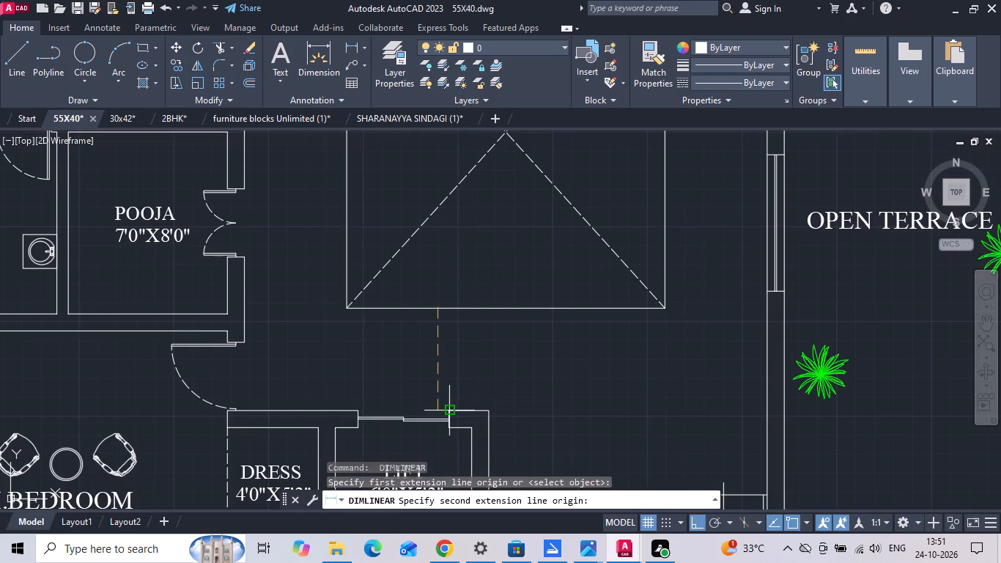
left_click(451, 413)
key("Escape")
Move the cutout rectangle's bottom edge up 6 inches.
left_click_drag(517, 333, 515, 323)
left_click(495, 281)
right_click(492, 276)
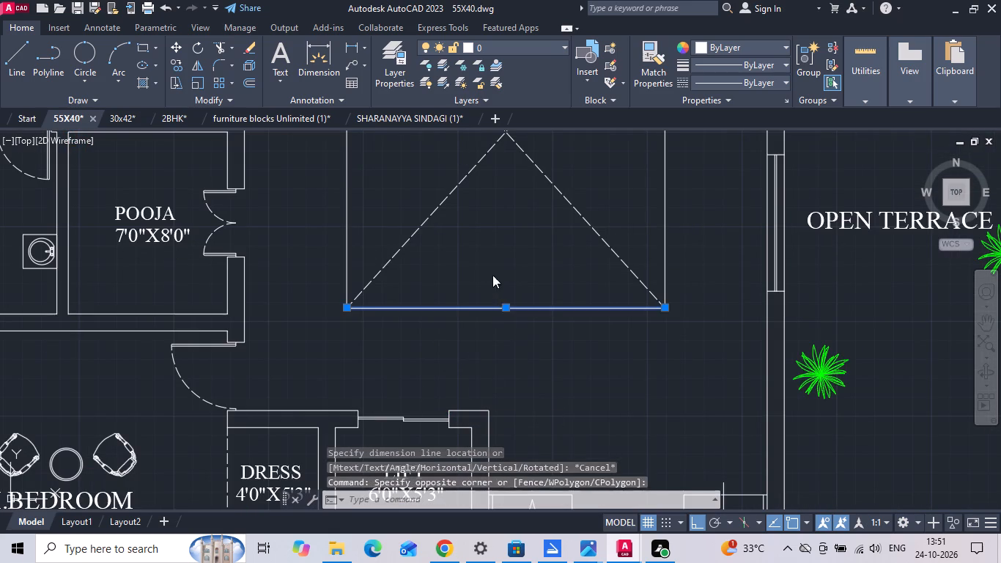
left_click(520, 266)
left_click(516, 353)
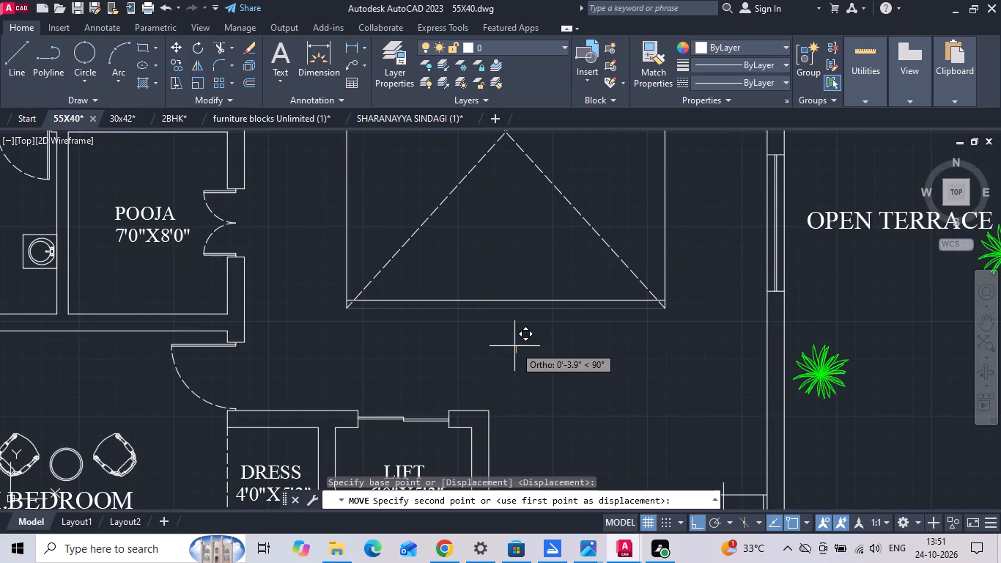
type("6")
key("space")
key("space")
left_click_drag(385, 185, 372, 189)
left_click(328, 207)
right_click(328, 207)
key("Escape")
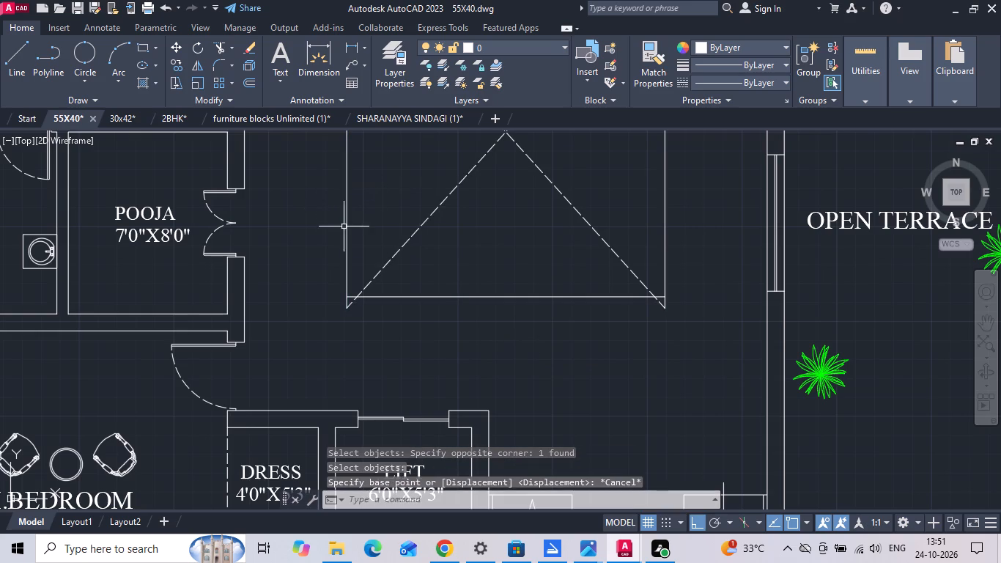
Move the cutout rectangle's left edge 6 inches inward, toward the centre of the cutout.
left_click(362, 211)
left_click(326, 219)
right_click(321, 216)
left_click(355, 269)
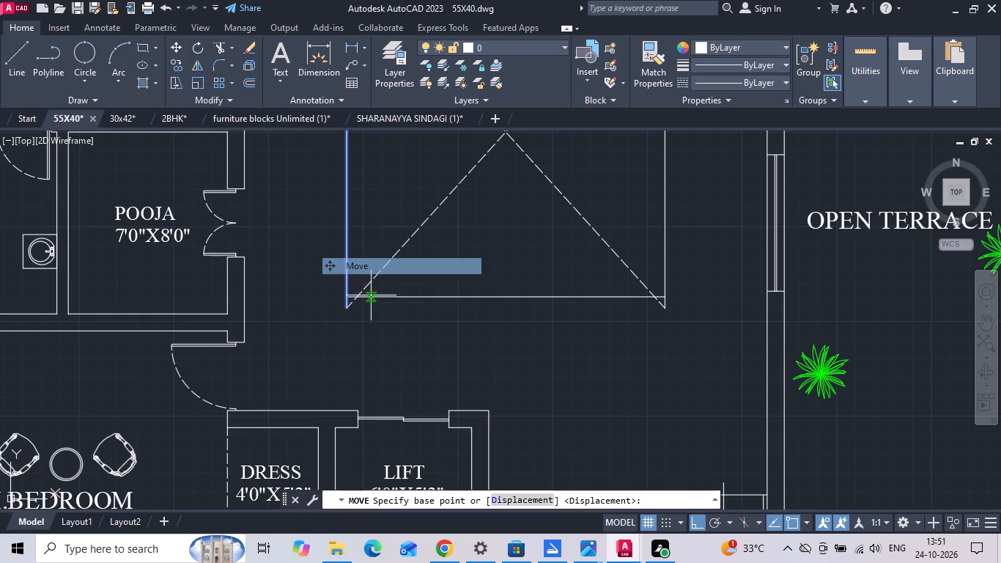
left_click_drag(413, 364, 436, 362)
type("6")
key("space")
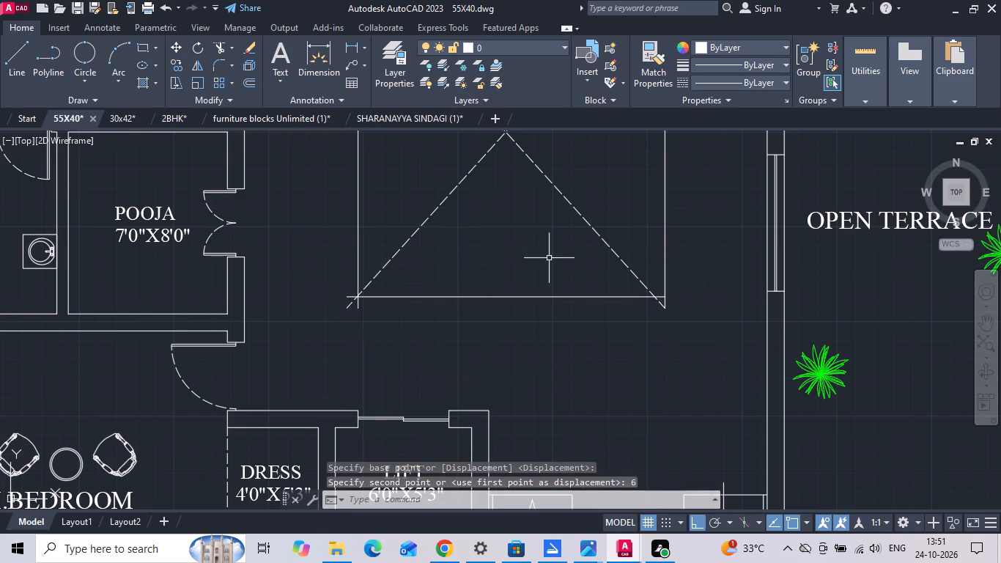
Move the cutout rectangle's right edge 6 inches inward, toward the centre of the cutout.
left_click(685, 184)
left_click(643, 191)
right_click(639, 190)
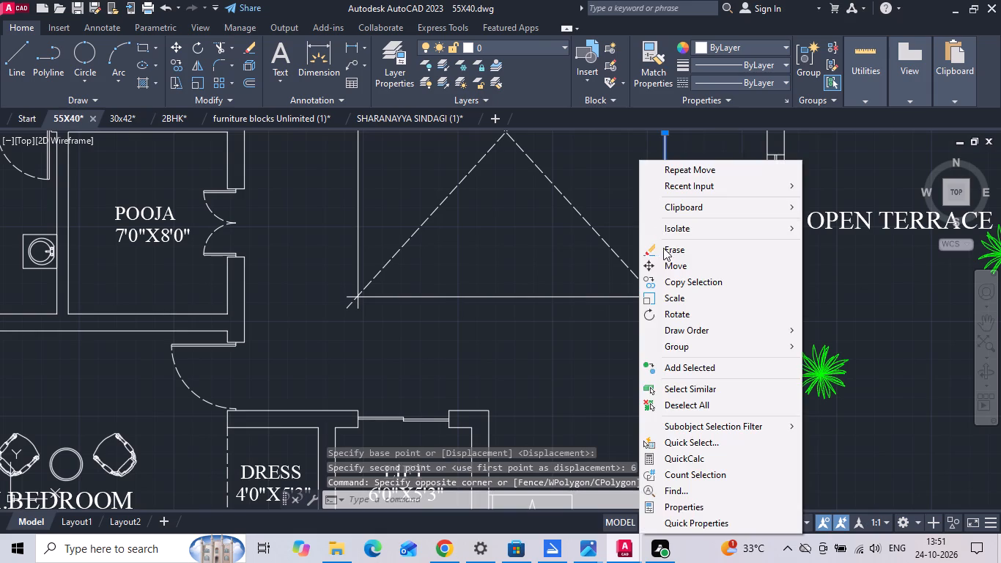
left_click(665, 266)
left_click_drag(642, 380, 616, 383)
type("6")
key("space")
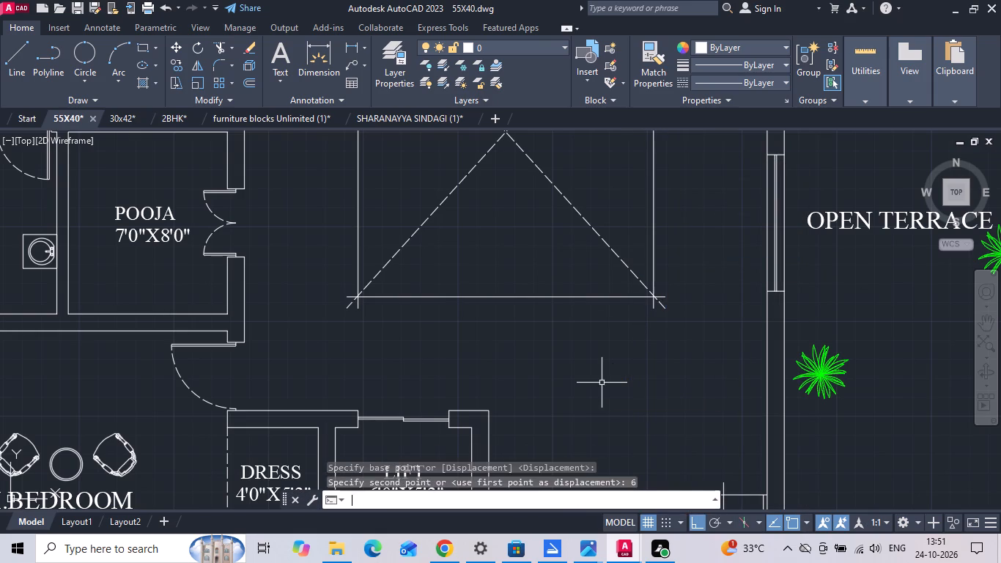
Stretch the lower-right end of the dashed diagonal back to the intersection of the cutout's right and bottom edges.
scroll(640, 250, "up", 2)
left_click_drag(636, 243, 569, 298)
left_click(534, 312)
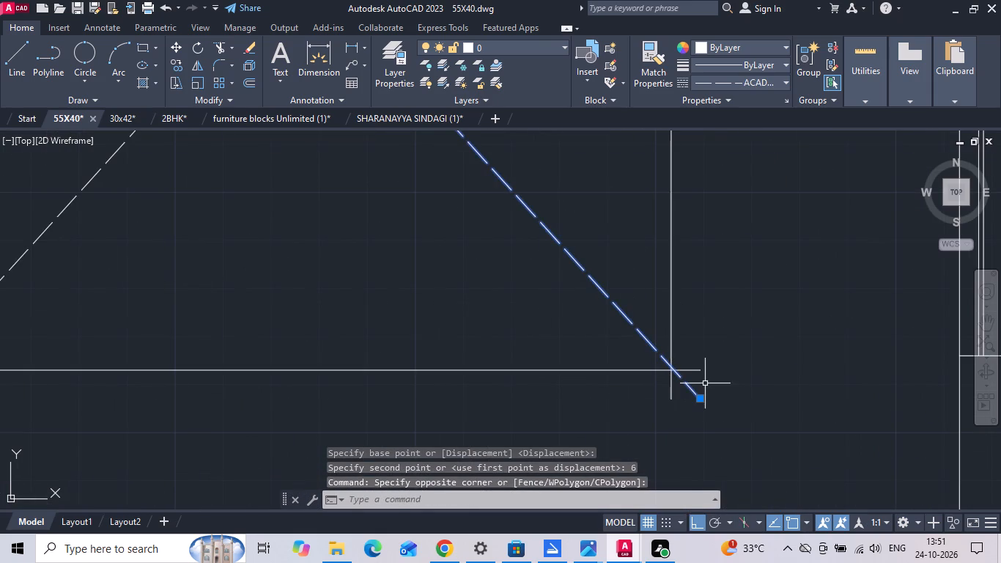
left_click(699, 398)
left_click(670, 374)
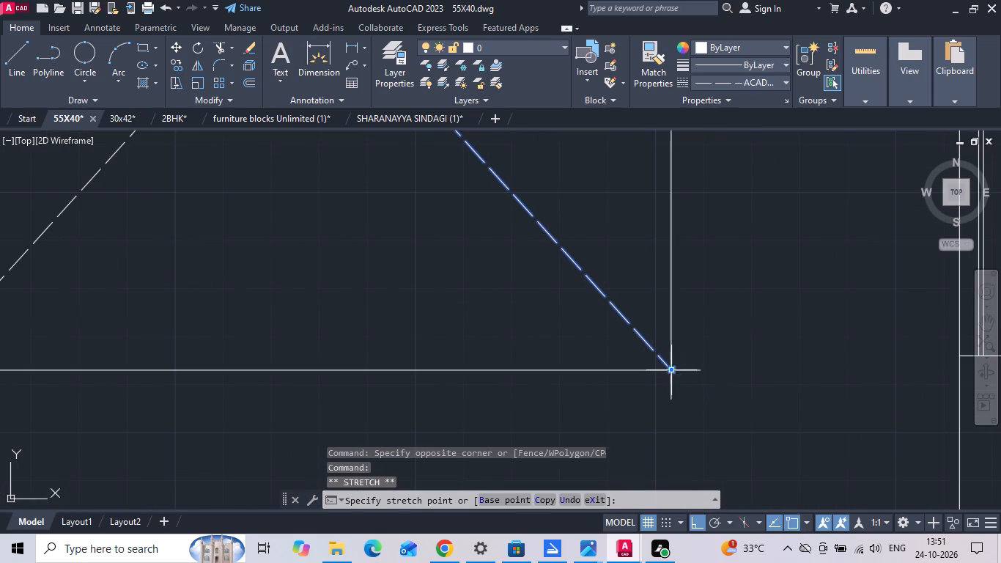
key("Escape")
Fillet the cutout's lower-right and lower-left corners so the overshooting edges meet in sharp corners.
key("f")
key("space")
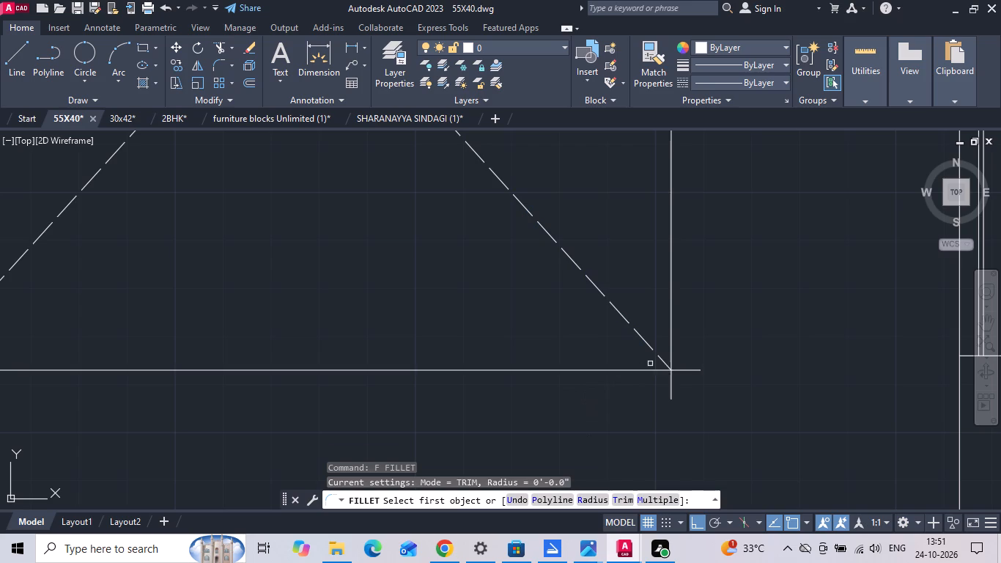
left_click(649, 372)
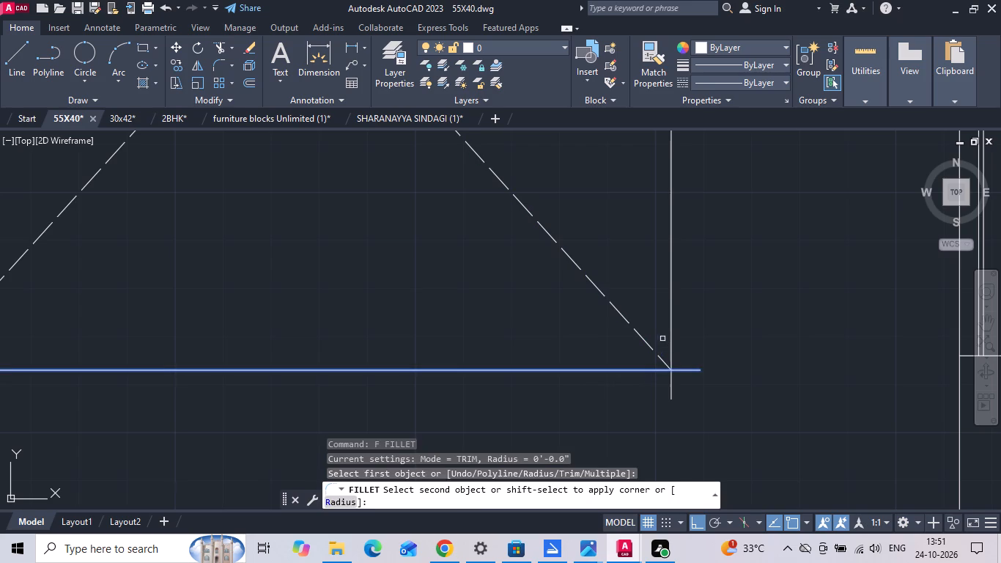
left_click(673, 309)
scroll(692, 327, "down", 1)
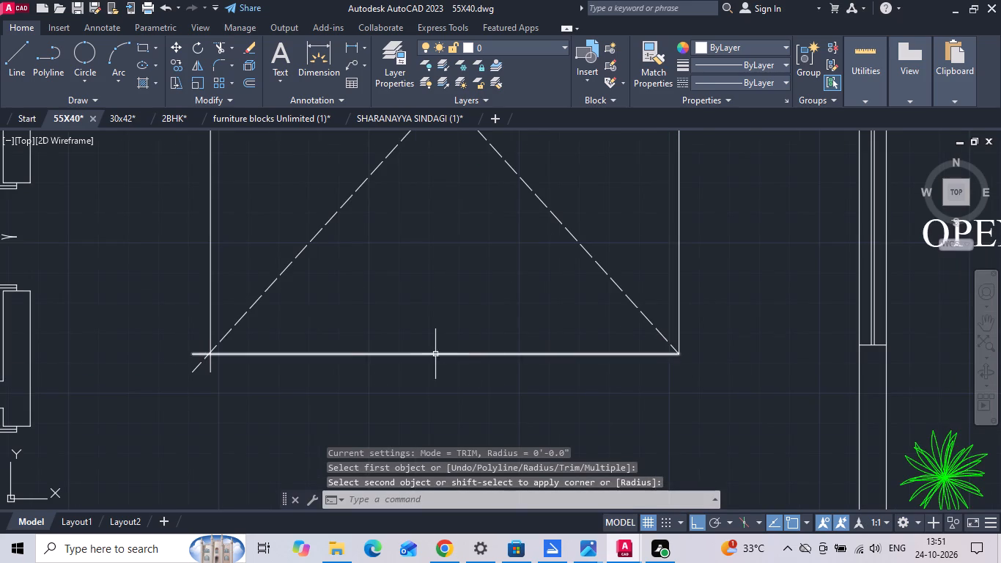
scroll(221, 337, "up", 1)
key("space")
left_click(204, 305)
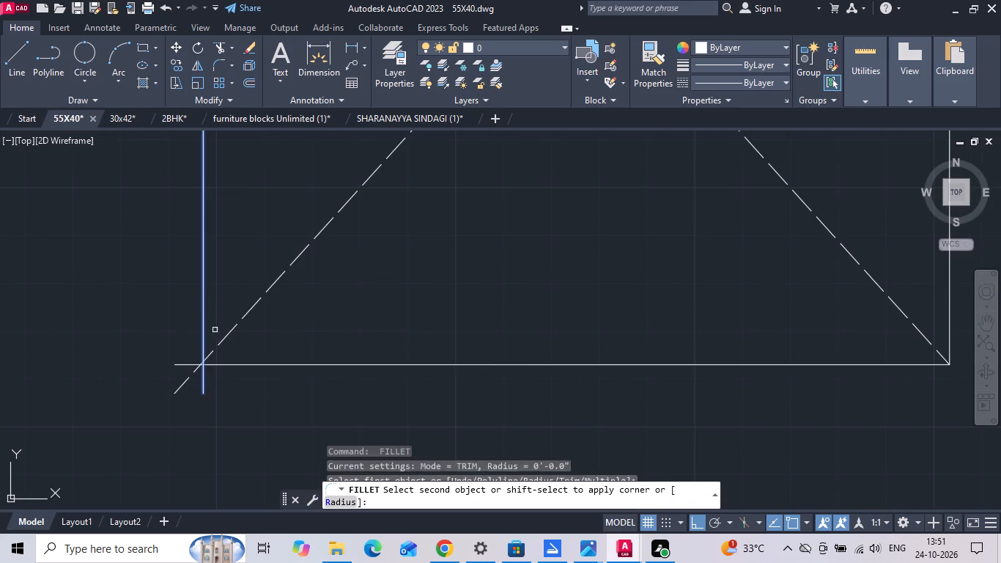
left_click(228, 366)
Fillet the cutout's upper-left and upper-right corners so the overshooting edges meet in sharp corners.
scroll(369, 411, "down", 4)
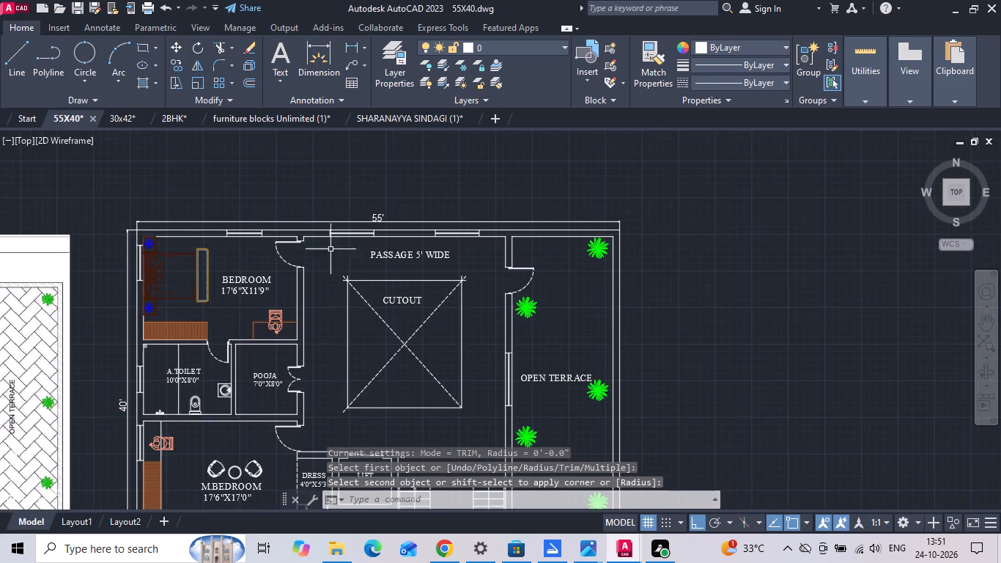
scroll(340, 267, "up", 5)
key("space")
left_click(335, 260)
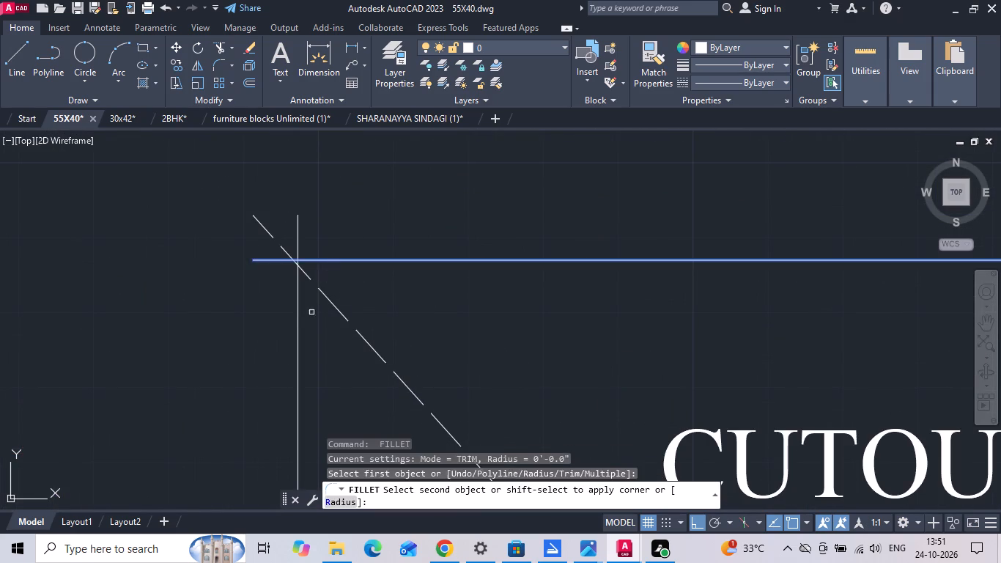
left_click(299, 322)
scroll(293, 320, "down", 2)
key("space")
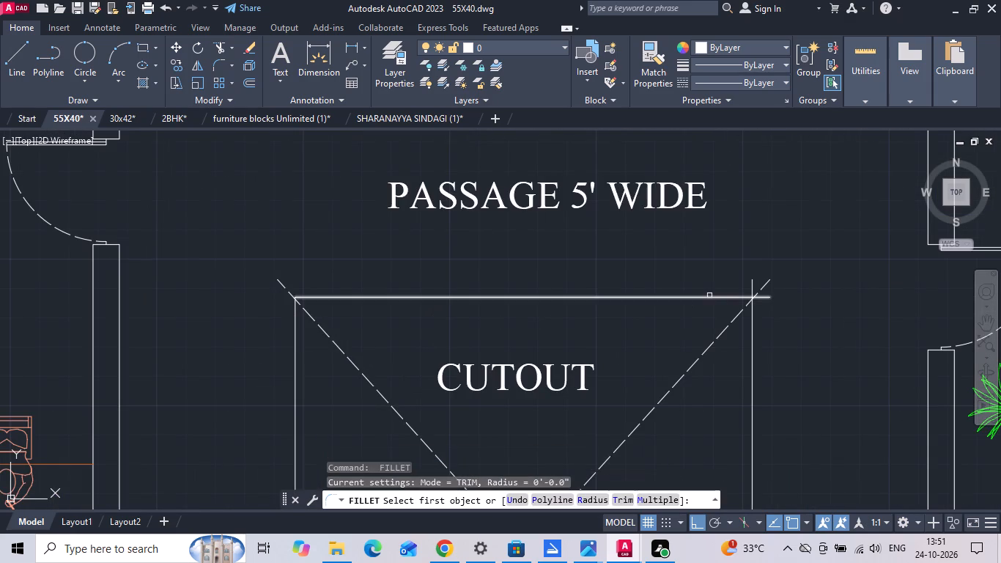
left_click(709, 295)
left_click(751, 345)
key("Escape")
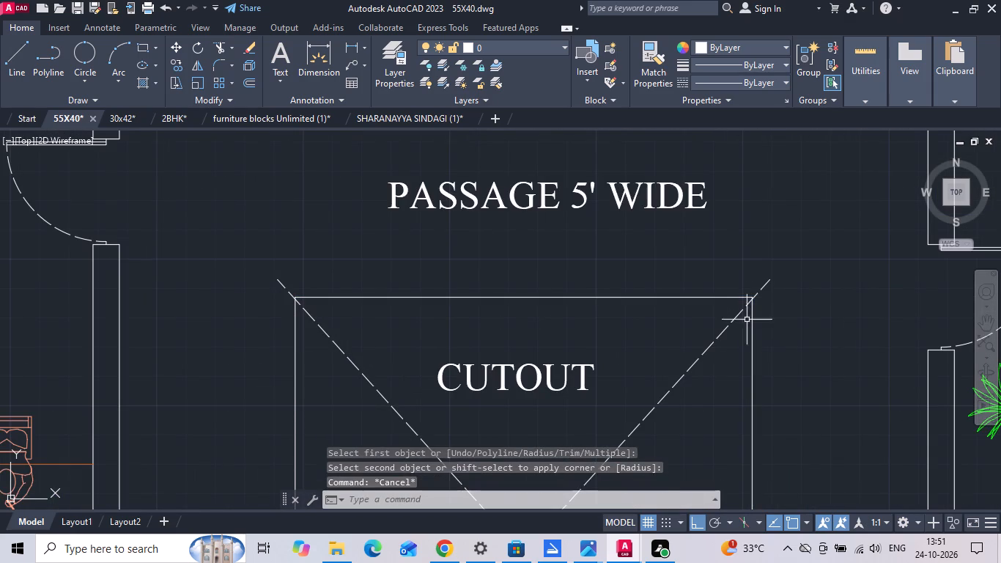
Stretch the upper ends of both dashed diagonals back to the cutout's upper-right and upper-left corners.
scroll(746, 303, "up", 2)
left_click(790, 269)
left_click(770, 243)
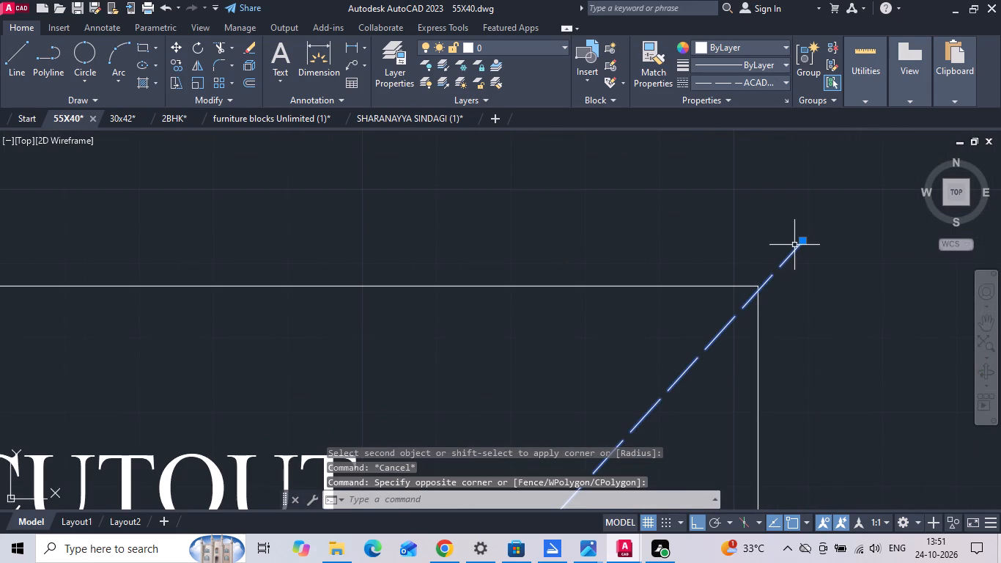
left_click(803, 241)
scroll(780, 285, "up", 2)
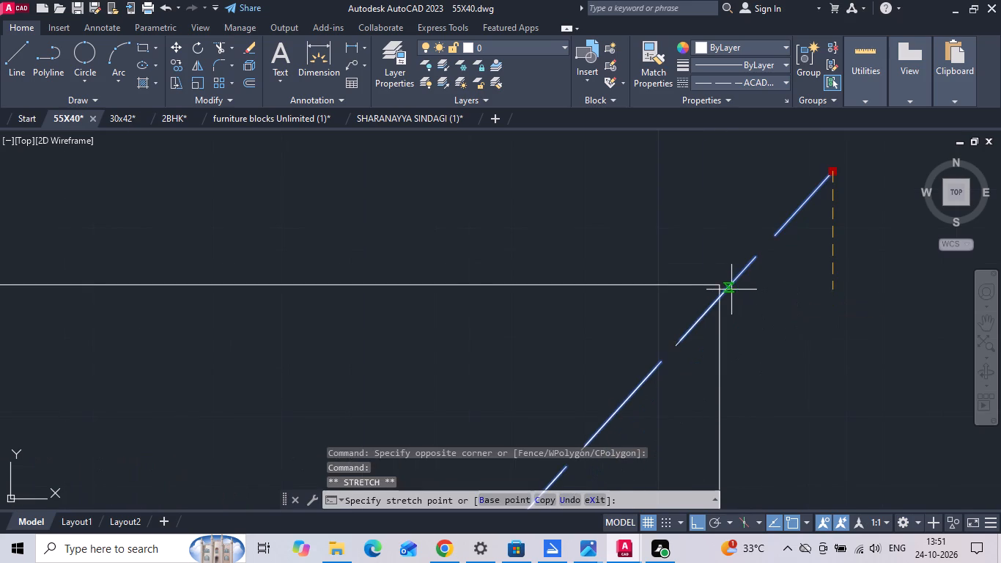
left_click(723, 285)
scroll(754, 220, "down", 4)
middle_click_drag(369, 262, 376, 268)
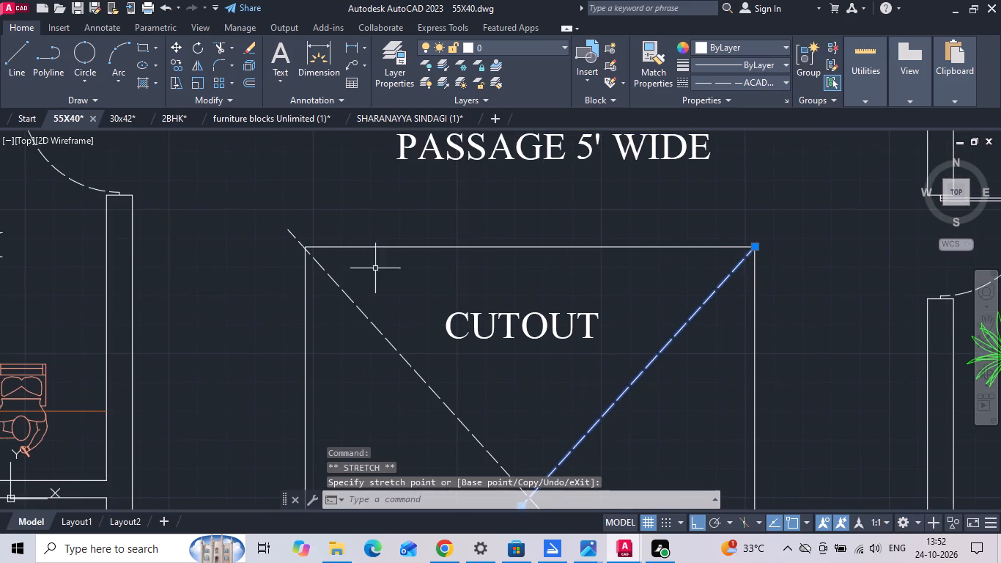
scroll(302, 255, "up", 2)
left_click(287, 215)
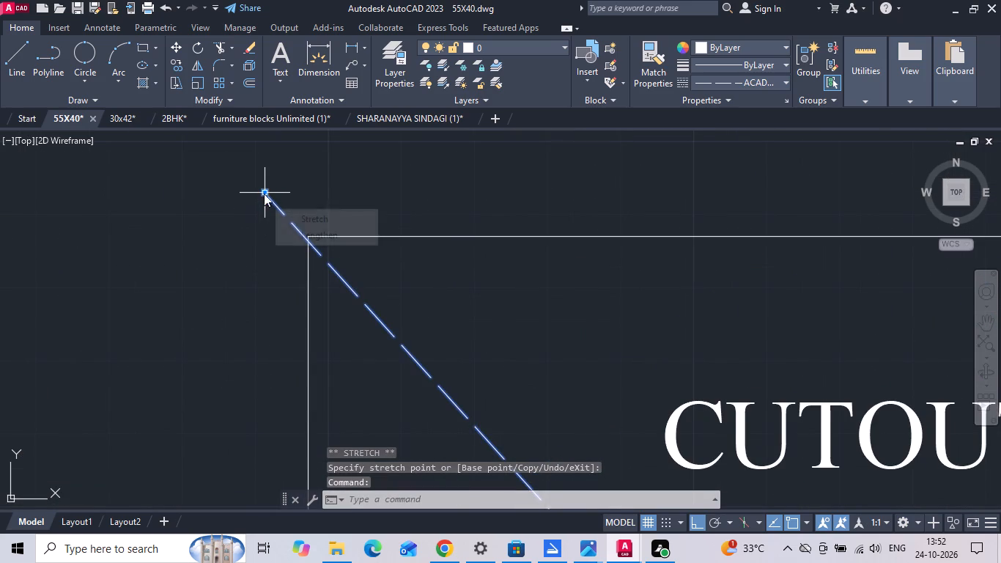
left_click(264, 193)
scroll(282, 222, "up", 2)
left_click(344, 255)
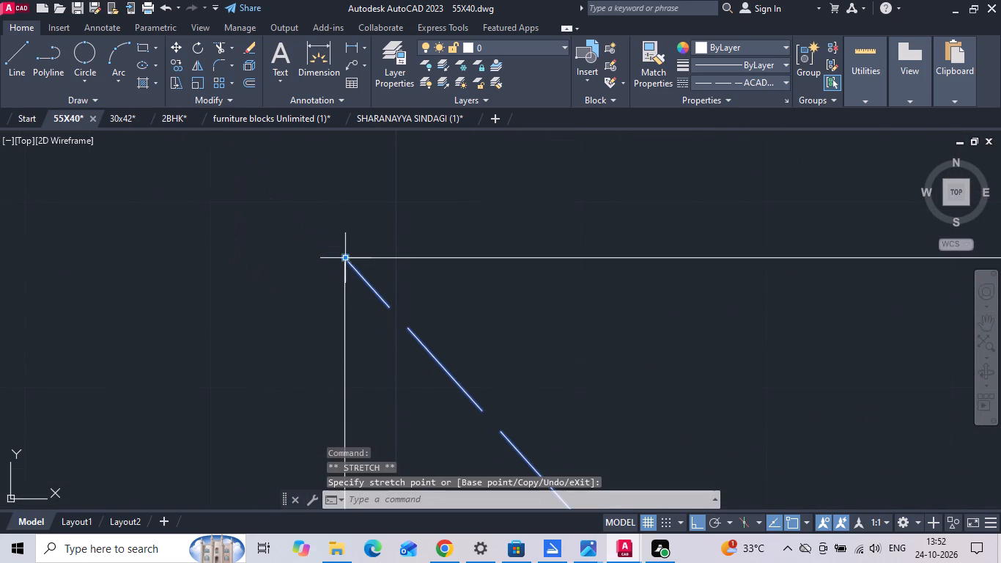
Stretch the lower-left end of the dashed diagonal back to the cutout's lower-left corner.
scroll(472, 195, "down", 6)
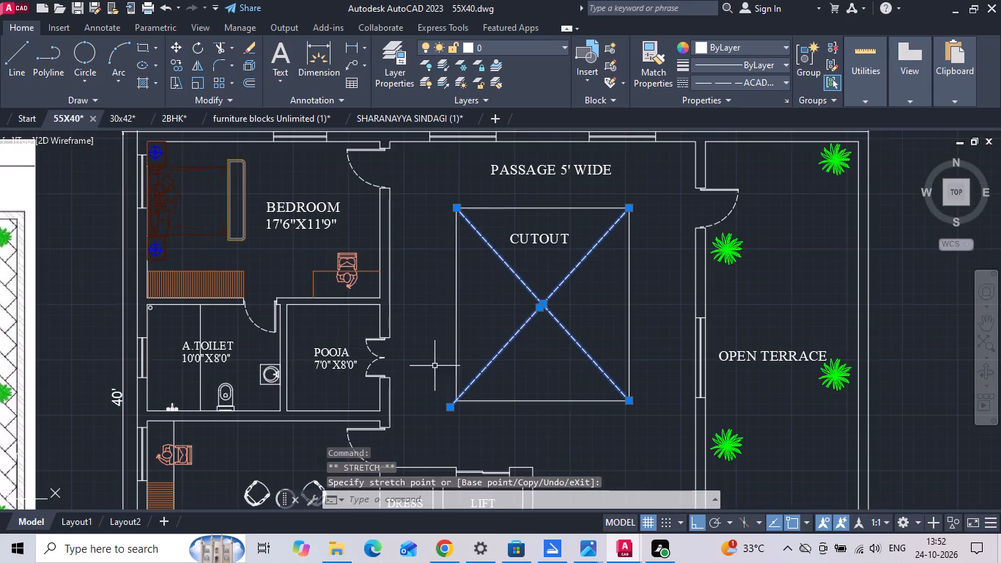
scroll(435, 403, "up", 2)
middle_click_drag(473, 407, 464, 364)
scroll(460, 359, "up", 1)
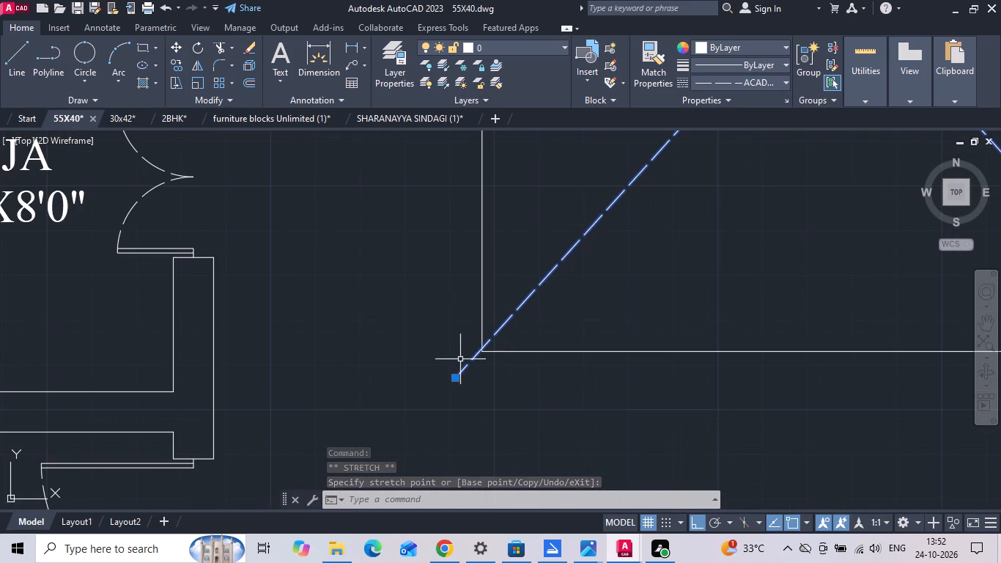
scroll(440, 362, "up", 2)
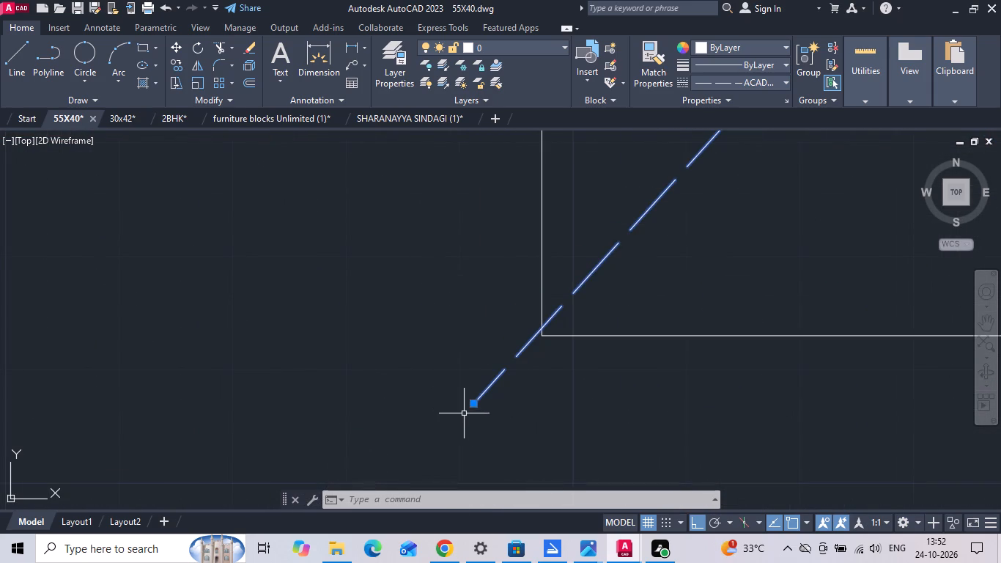
left_click(473, 404)
scroll(506, 370, "up", 2)
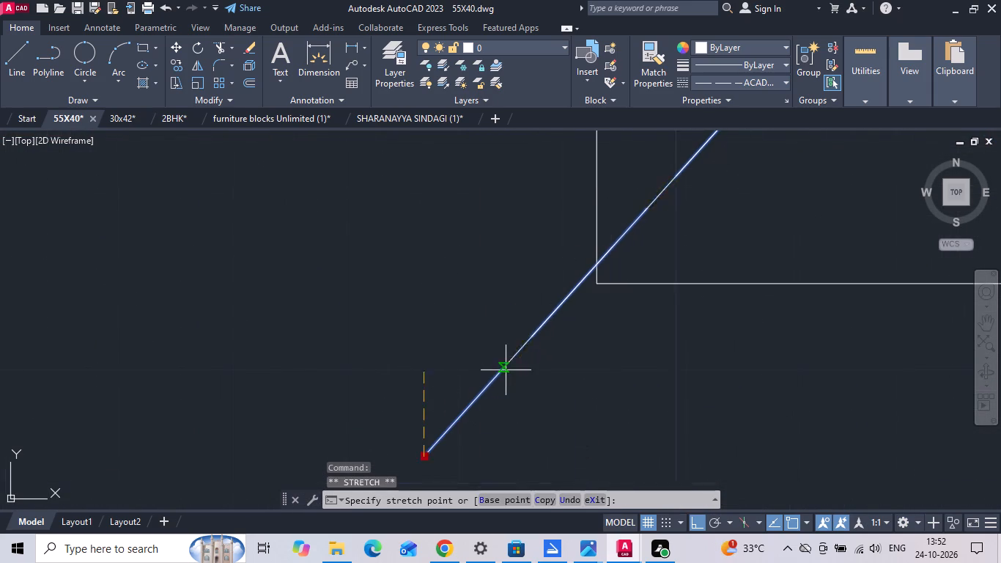
scroll(506, 370, "up", 1)
left_click(656, 234)
scroll(475, 324, "down", 3)
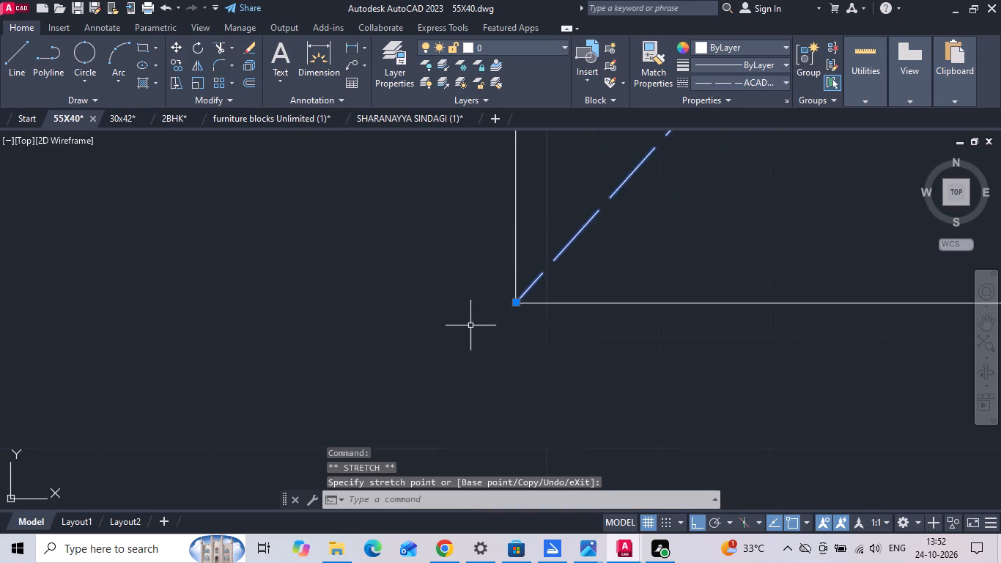
scroll(441, 325, "down", 4)
scroll(679, 295, "up", 2)
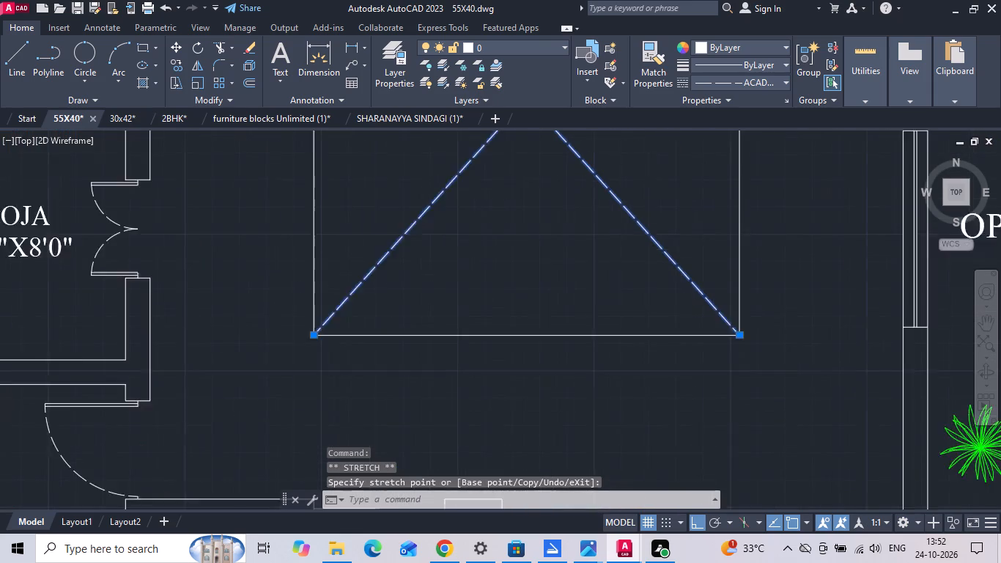
key("Escape")
Move the PASSAGE 5' WIDE label slightly down, closer to the cutout's top edge.
scroll(580, 386, "down", 3)
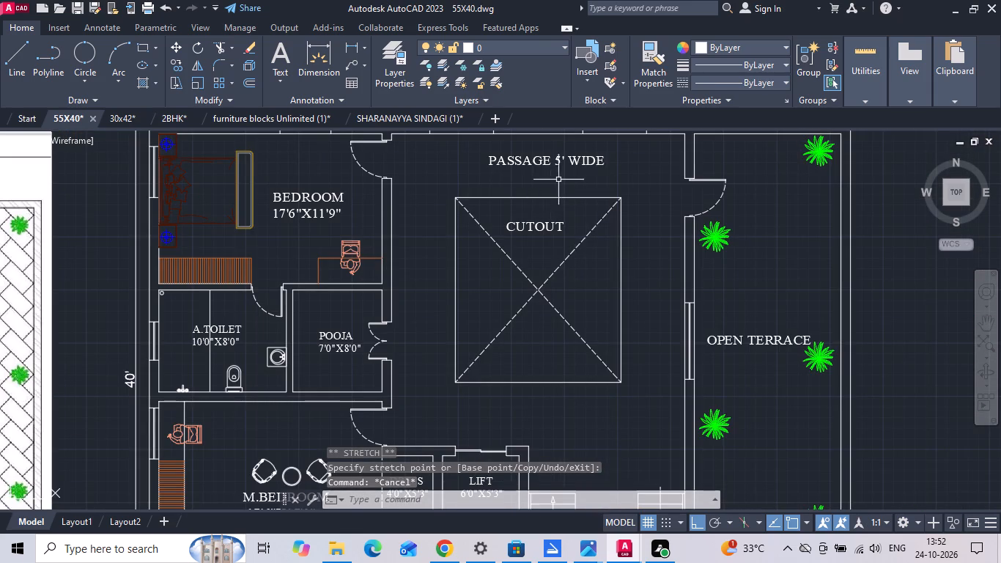
left_click(564, 156)
right_click(564, 156)
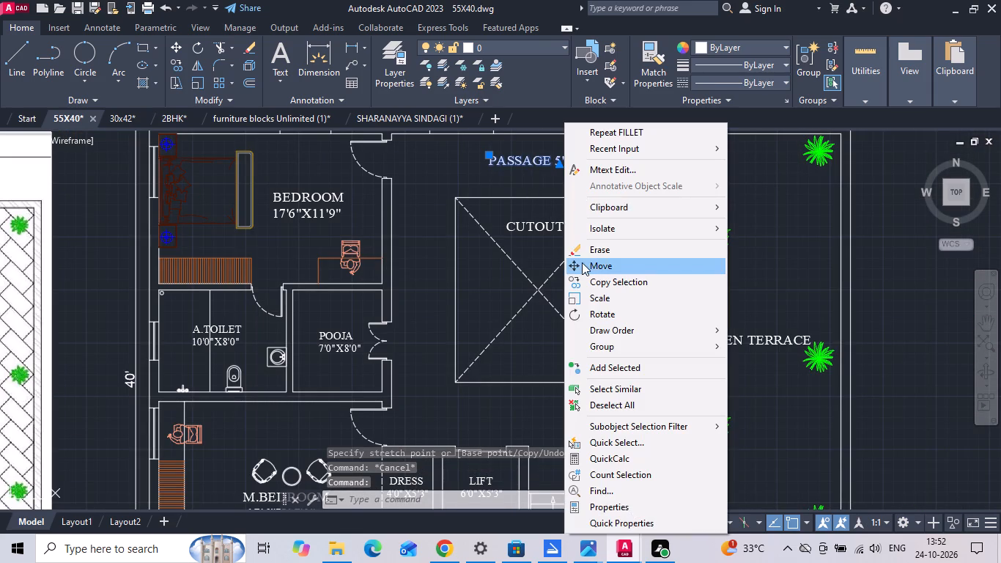
left_click(583, 263)
left_click(524, 347)
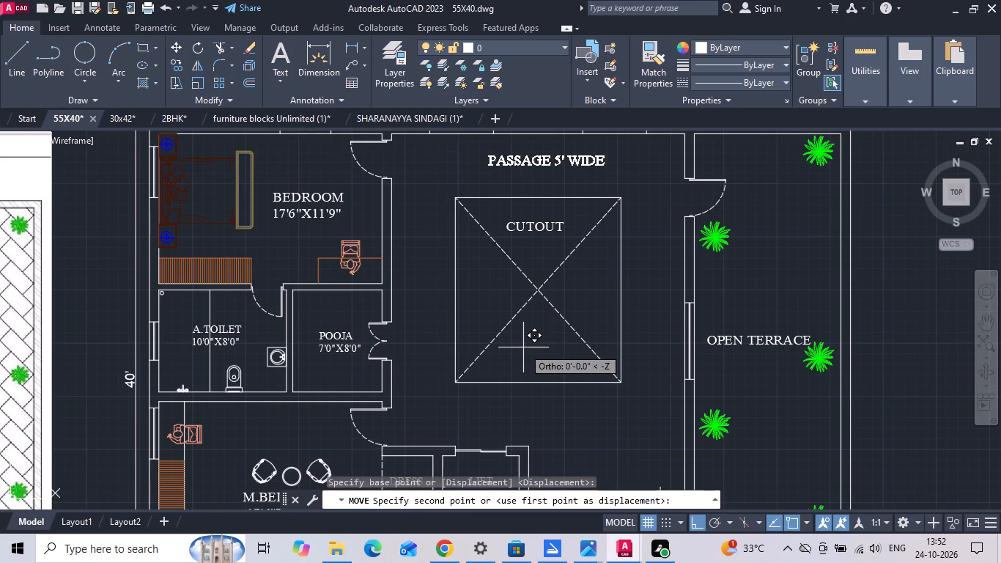
left_click(523, 355)
Copy the PASSAGE 5' WIDE label from above the cutout straight down to the passage below the cutout.
left_click(571, 159)
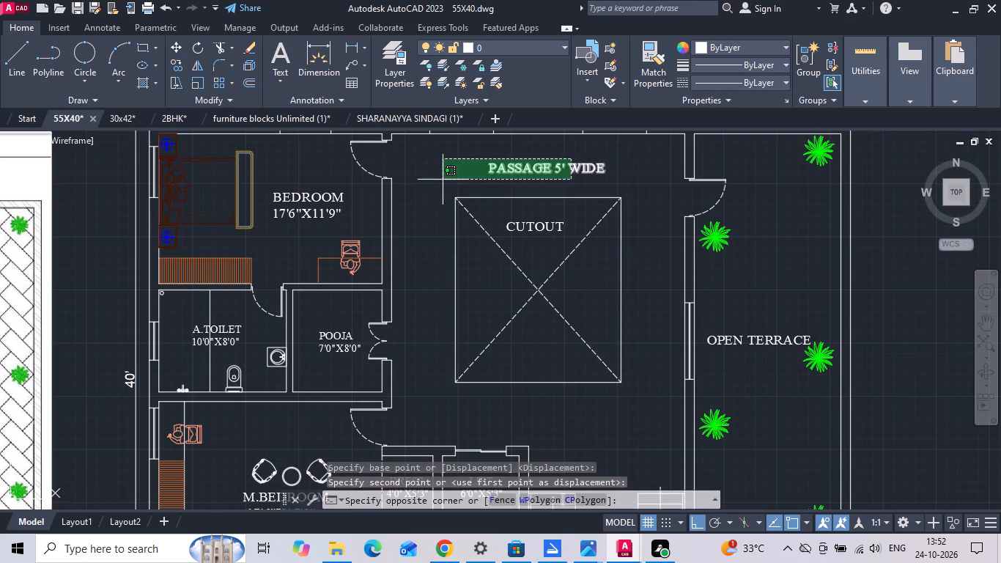
left_click(443, 180)
right_click(443, 180)
left_click(502, 281)
left_click(533, 163)
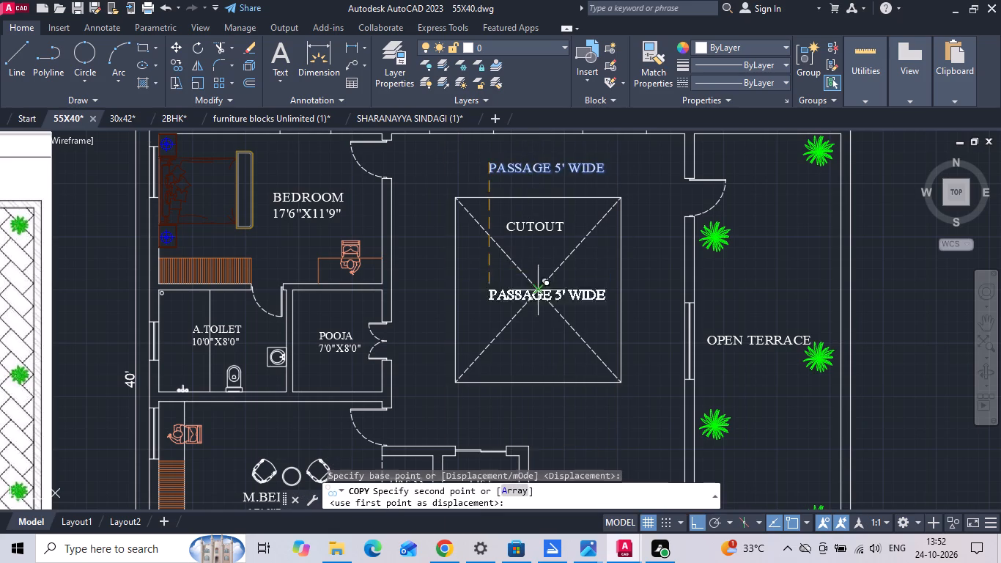
scroll(518, 419, "up", 1)
left_click(516, 411)
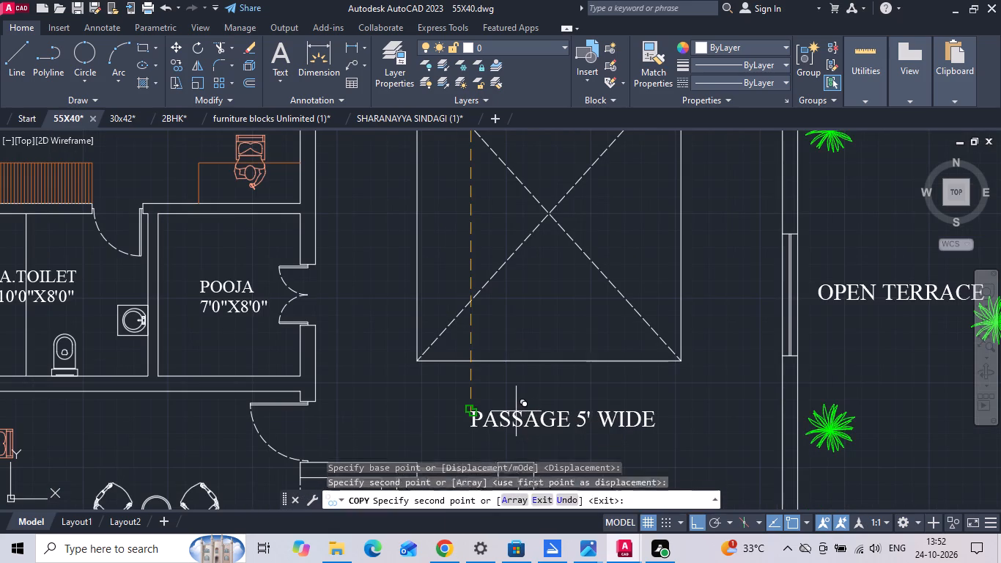
key("Escape")
Copy the lower PASSAGE 5' WIDE label straight up to the middle of the cutout.
left_click(516, 408)
left_click(501, 417)
right_click(500, 418)
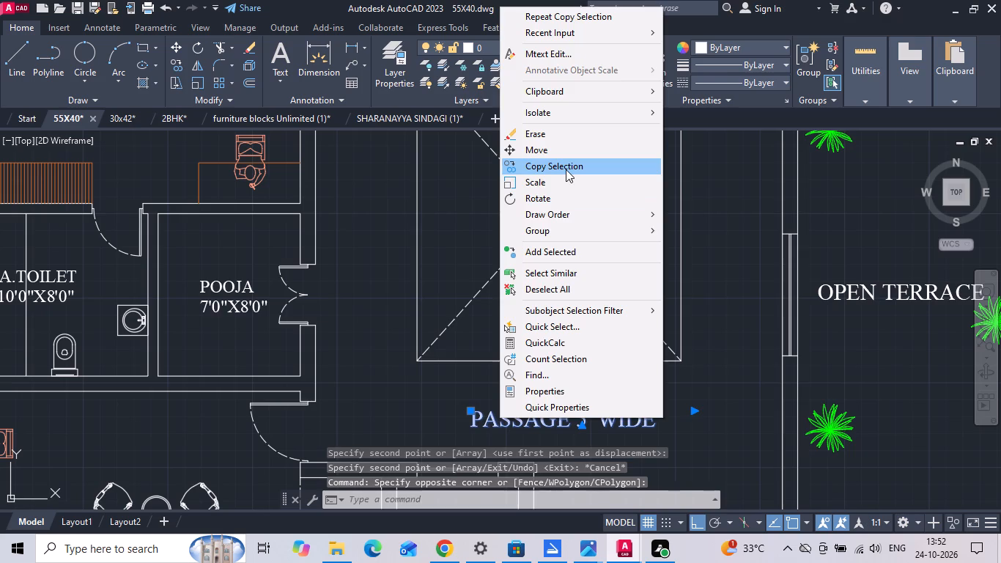
left_click(566, 169)
left_click(588, 383)
scroll(564, 198, "up", 1)
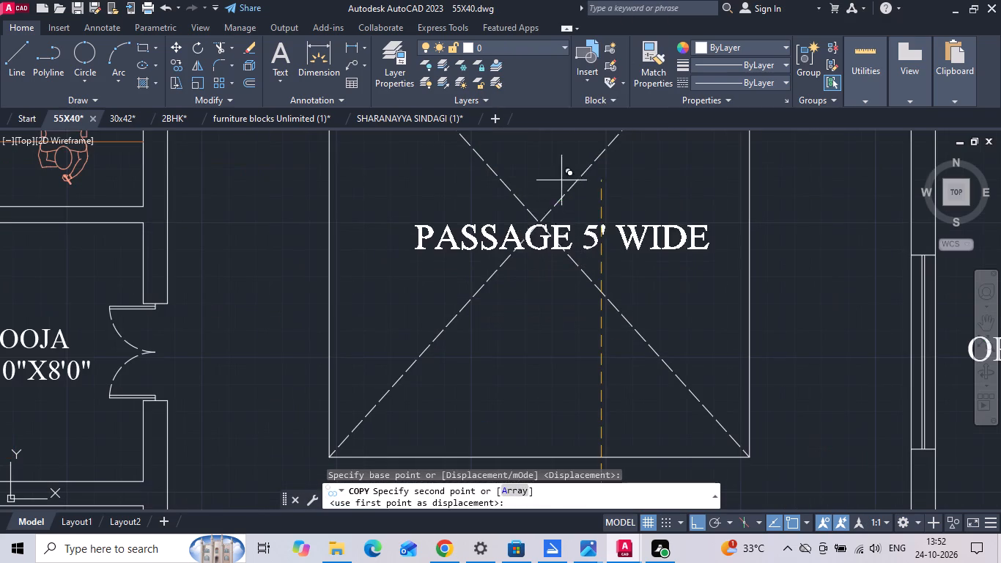
left_click(560, 159)
key("Escape")
Rotate the PASSAGE 5' WIDE copy inside the cutout by 90° so it reads vertically upward.
left_click(454, 230)
left_click(421, 216)
right_click(413, 211)
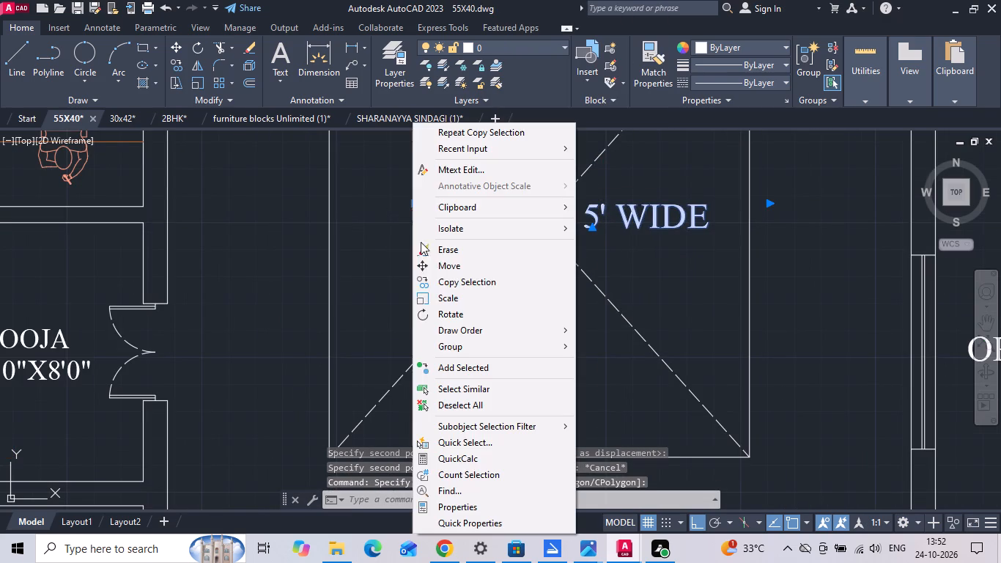
left_click(453, 316)
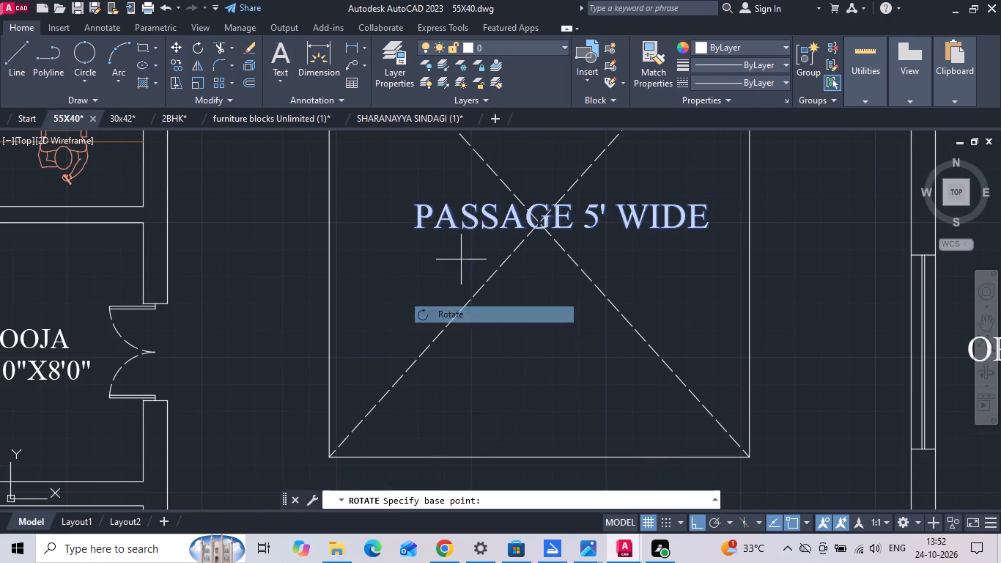
left_click(465, 211)
middle_click_drag(448, 191, 446, 356)
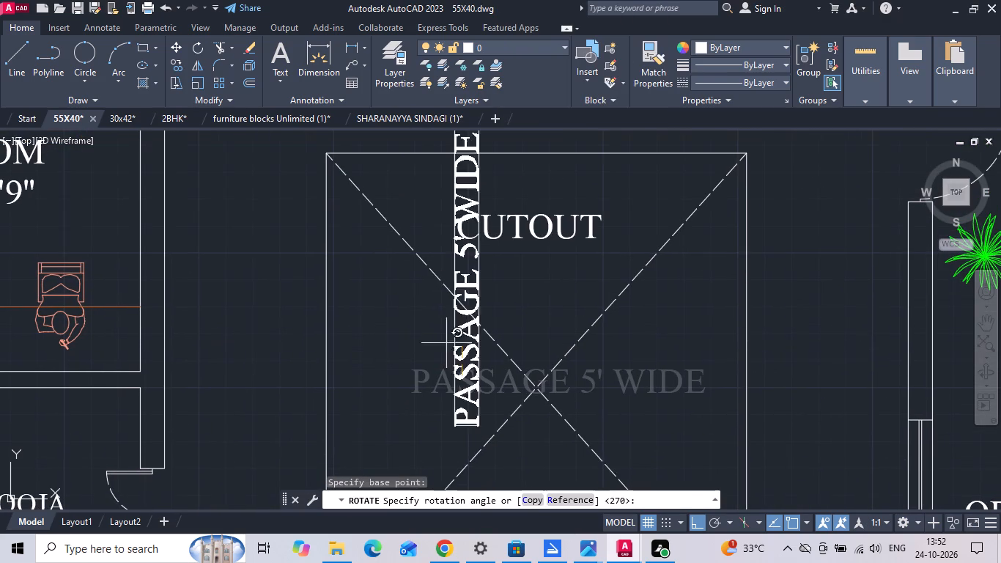
scroll(440, 196, "up", 1)
left_click(440, 191)
Move the vertical PASSAGE 5' WIDE label into the passage left of the cutout and down to about the cutout's mid-height.
scroll(458, 213, "down", 2)
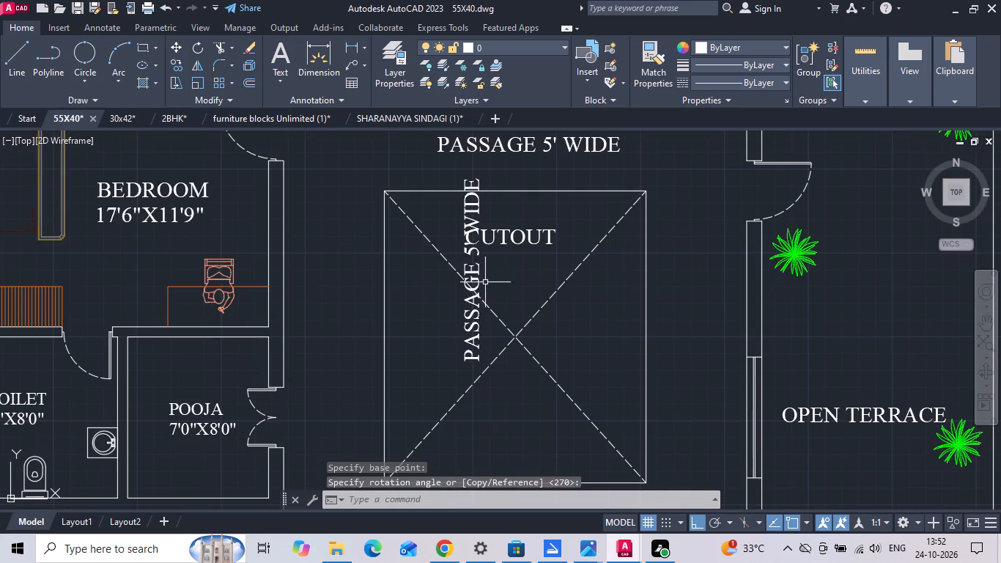
left_click(469, 302)
right_click(469, 302)
left_click(502, 272)
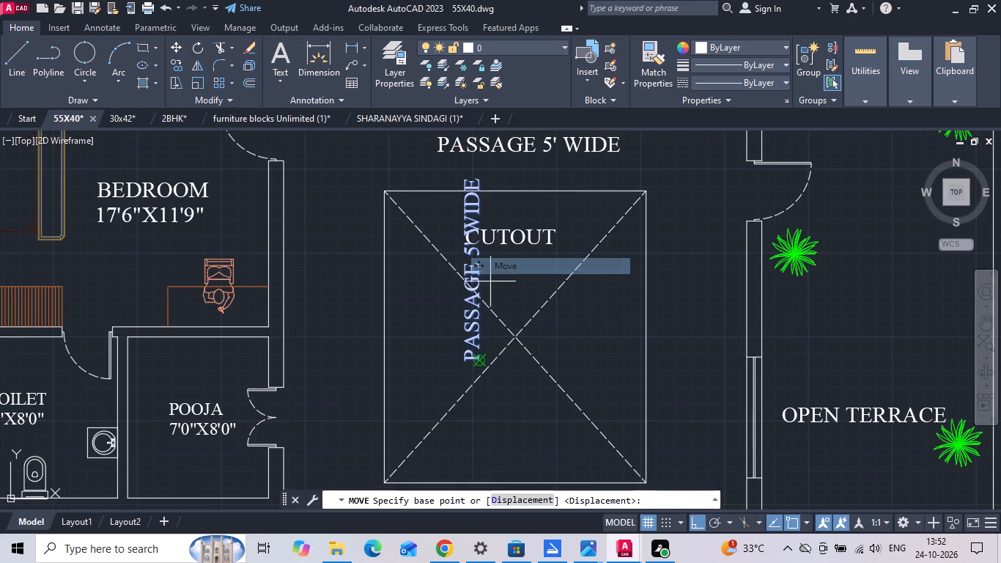
left_click(490, 281)
left_click(347, 323)
left_click(346, 265)
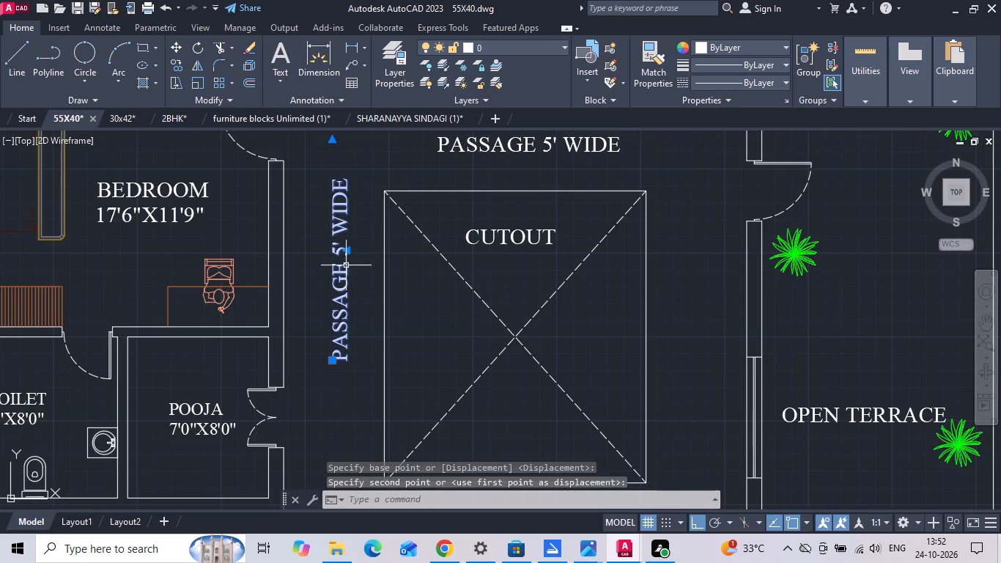
right_click(346, 265)
left_click(358, 262)
scroll(358, 261, "down", 1)
left_click(352, 295)
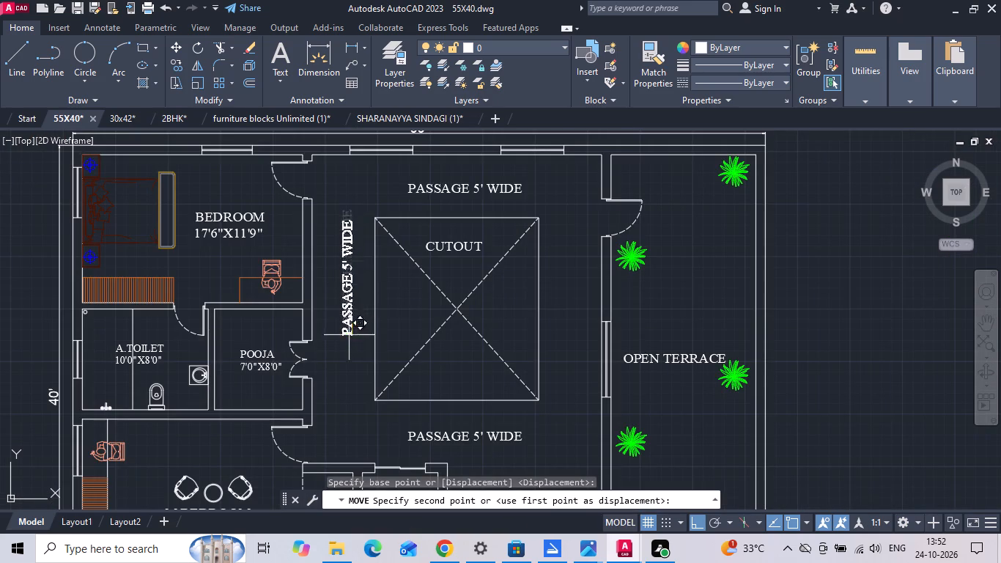
left_click(339, 370)
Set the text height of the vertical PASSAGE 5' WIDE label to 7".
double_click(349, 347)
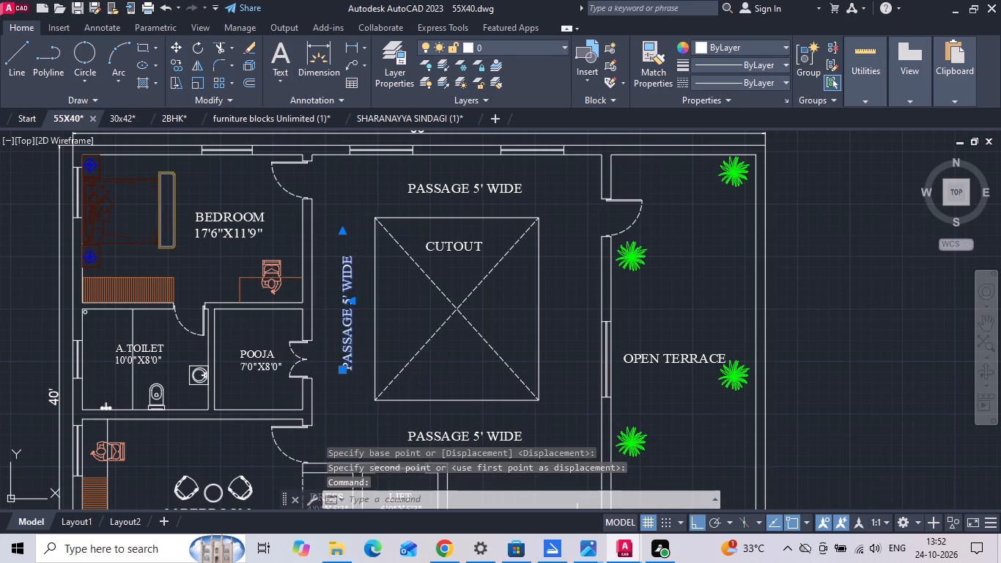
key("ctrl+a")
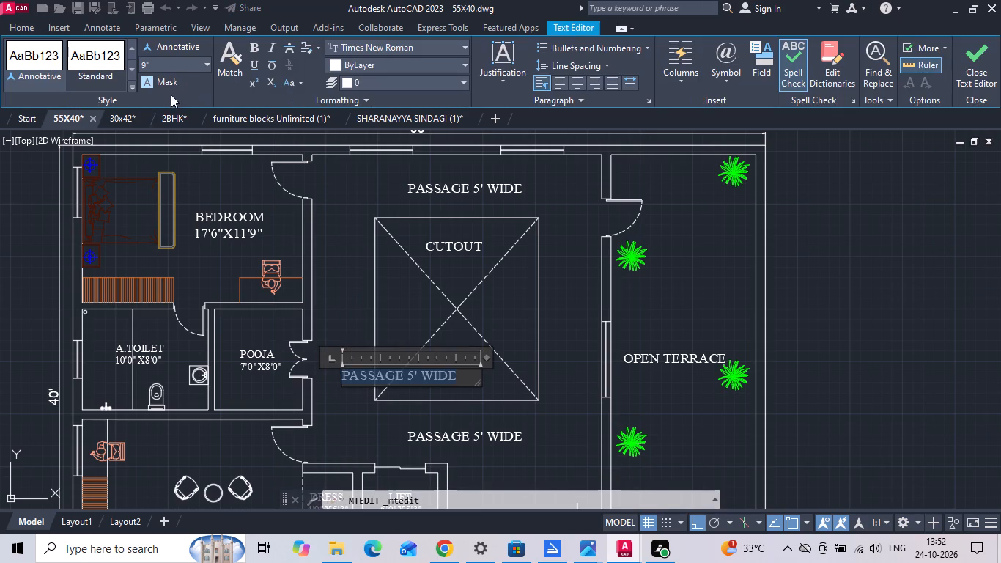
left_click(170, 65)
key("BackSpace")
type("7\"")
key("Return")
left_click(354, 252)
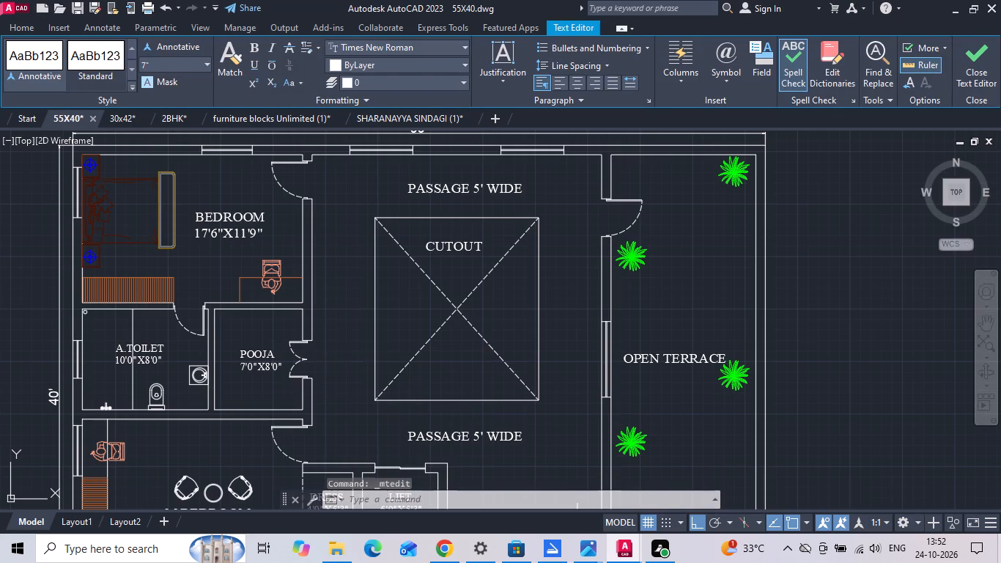
Set the text height of the vertical PASSAGE 5' WIDE label to 8".
double_click(346, 317)
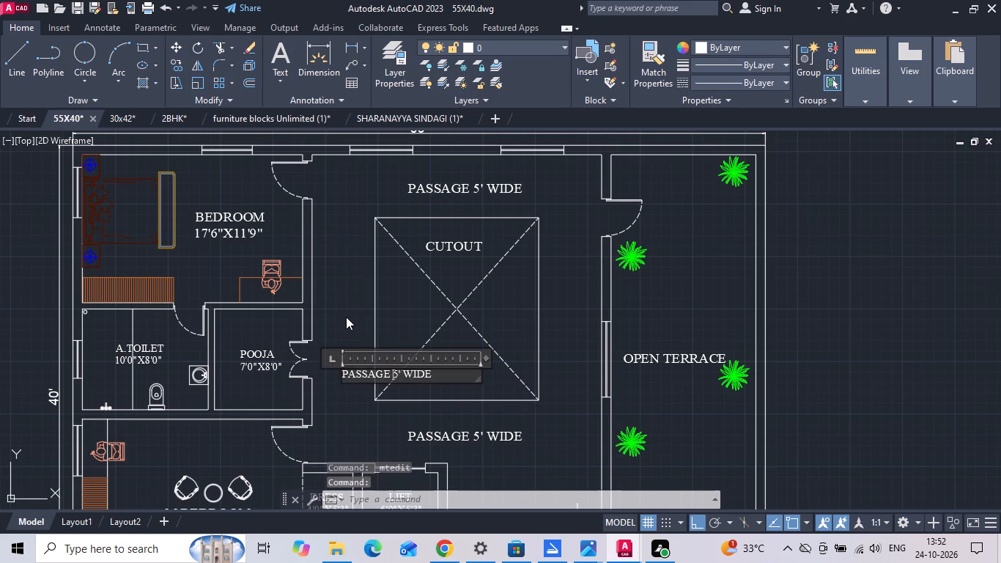
key("ctrl+a")
left_click(169, 68)
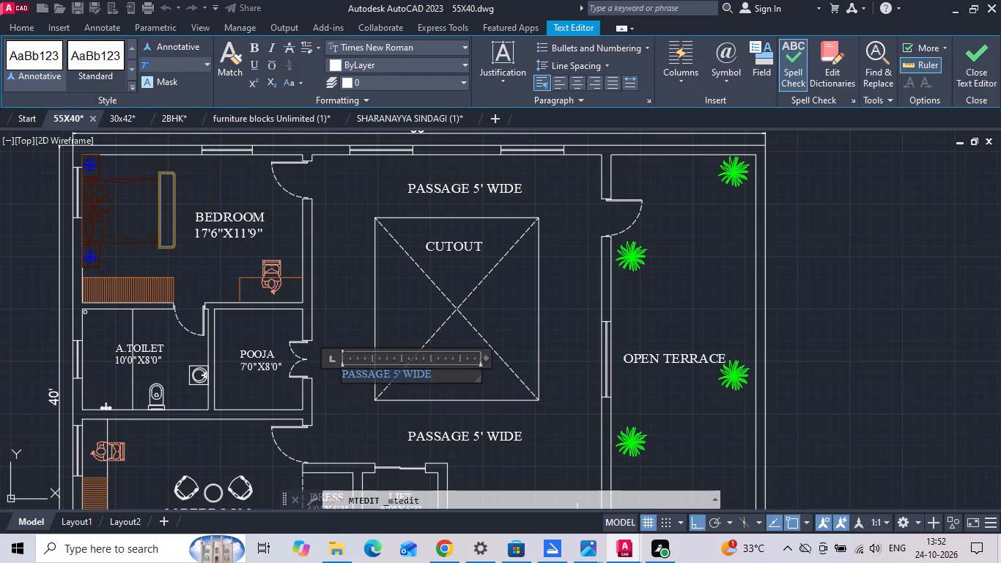
key("BackSpace")
type("8\"")
key("Return")
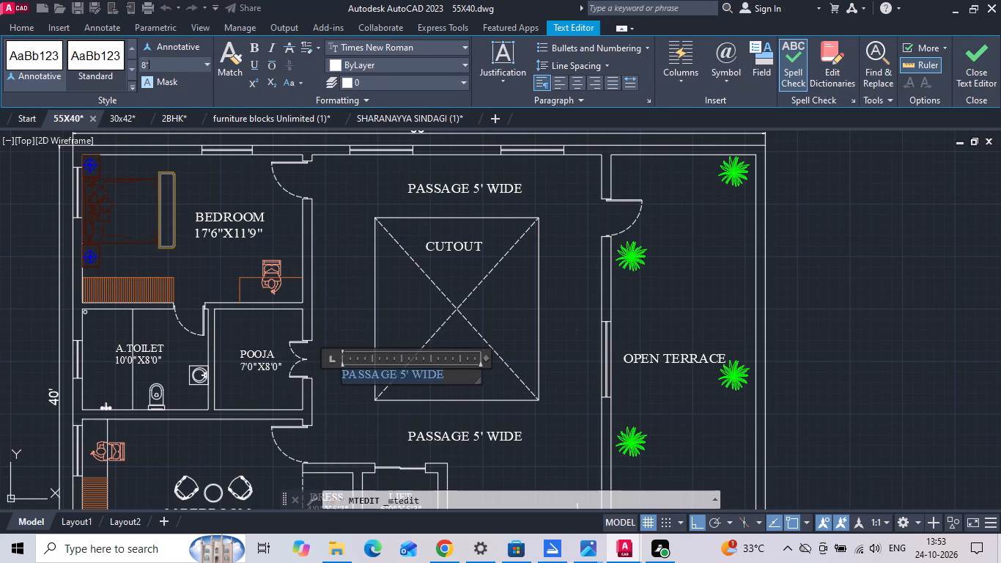
left_click(402, 296)
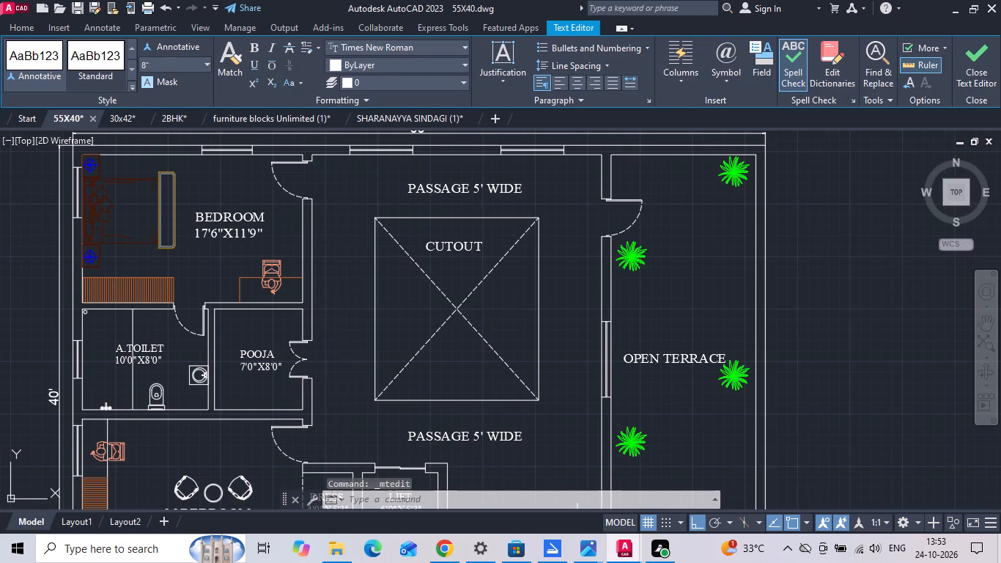
Match the properties of the vertical PASSAGE 5' WIDE label onto the labels above and below the cutout.
left_click(639, 67)
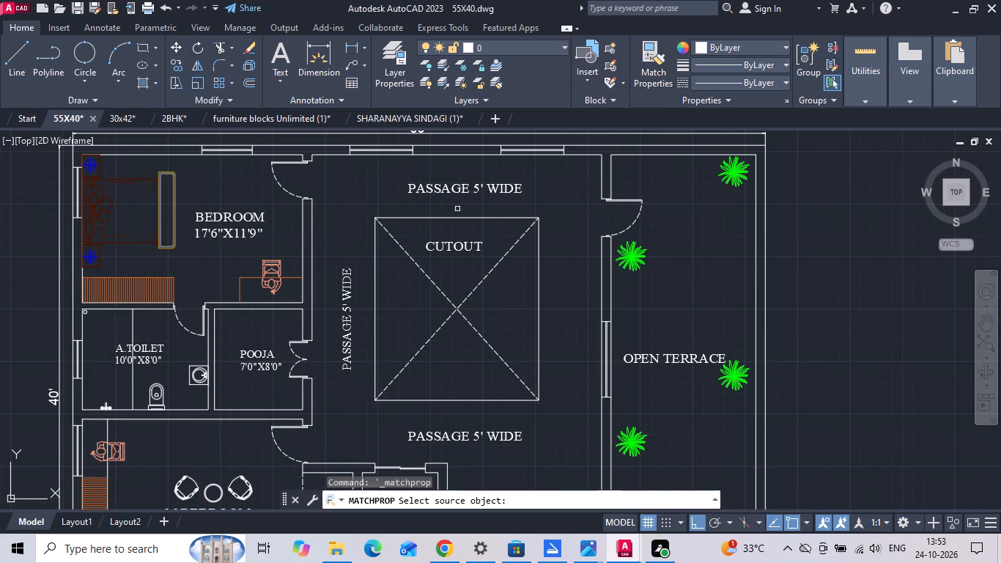
left_click(347, 290)
left_click(430, 192)
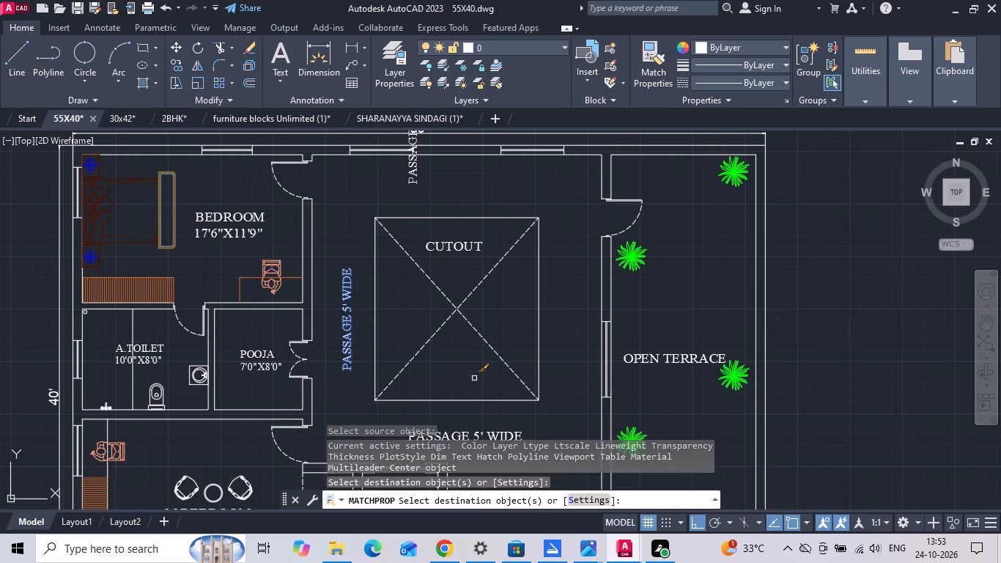
middle_click_drag(479, 392, 478, 367)
left_click(465, 409)
key("Escape")
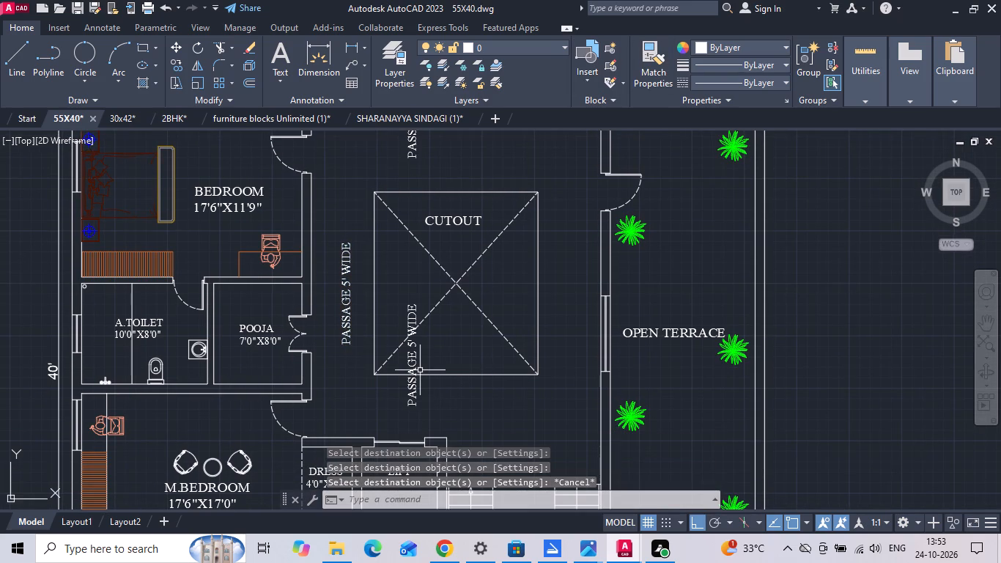
Rotate the PASSAGE 5' WIDE label at the cutout's bottom edge back to horizontal.
left_click(411, 361)
right_click(410, 358)
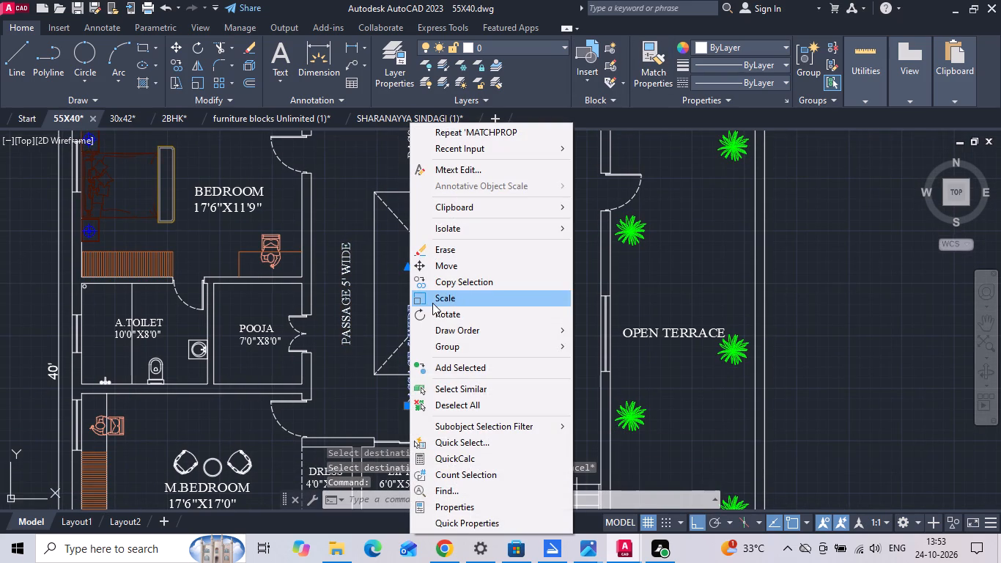
left_click(436, 312)
left_click(443, 310)
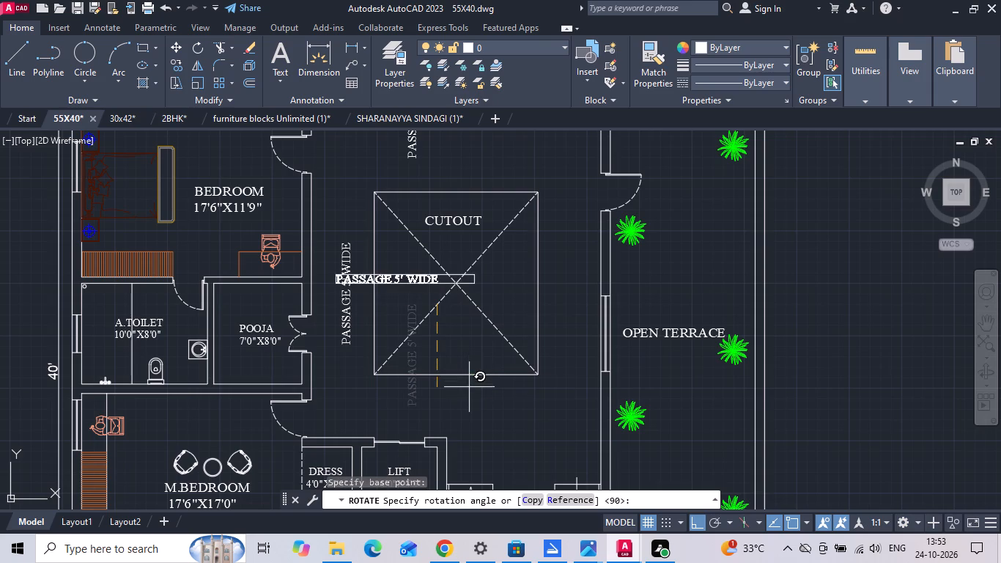
left_click(459, 410)
Move the horizontal PASSAGE 5' WIDE label down below the cutout and right to centre it under the cutout.
left_click(411, 273)
right_click(411, 273)
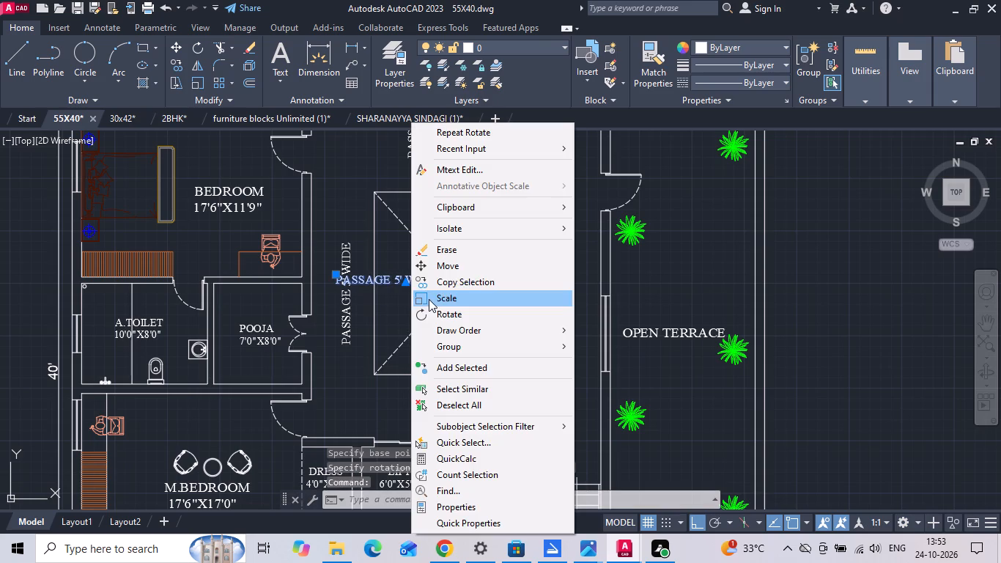
left_click(454, 268)
left_click_drag(433, 281, 424, 315)
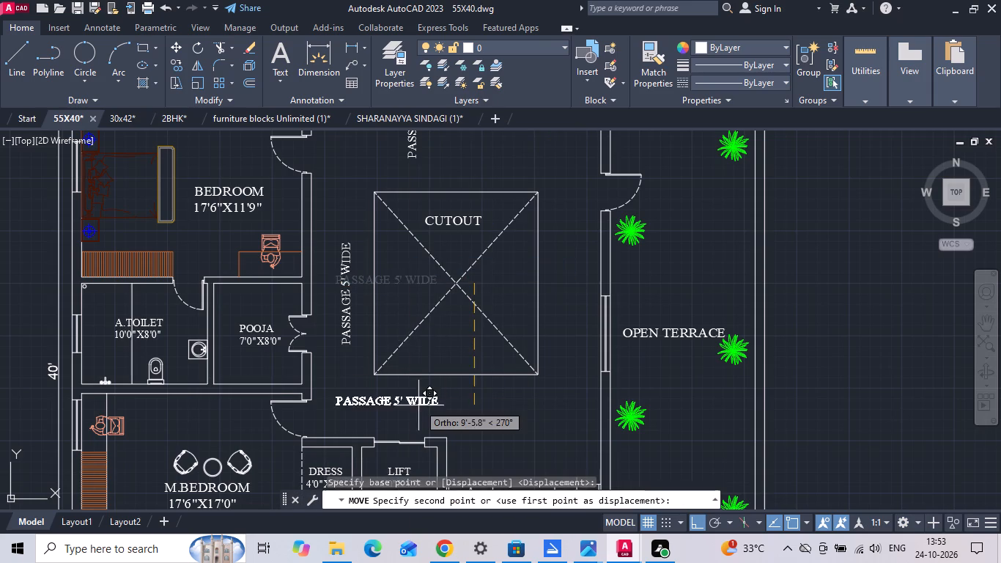
scroll(418, 405, "up", 2)
left_click(421, 420)
left_click(417, 414)
right_click(420, 411)
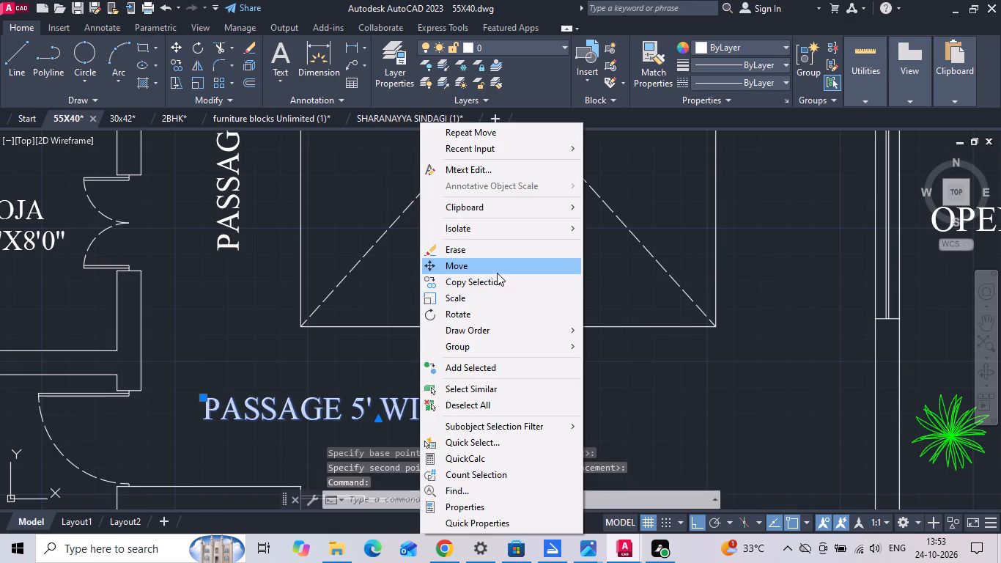
left_click(497, 273)
scroll(517, 342, "down", 1)
left_click_drag(589, 387, 635, 381)
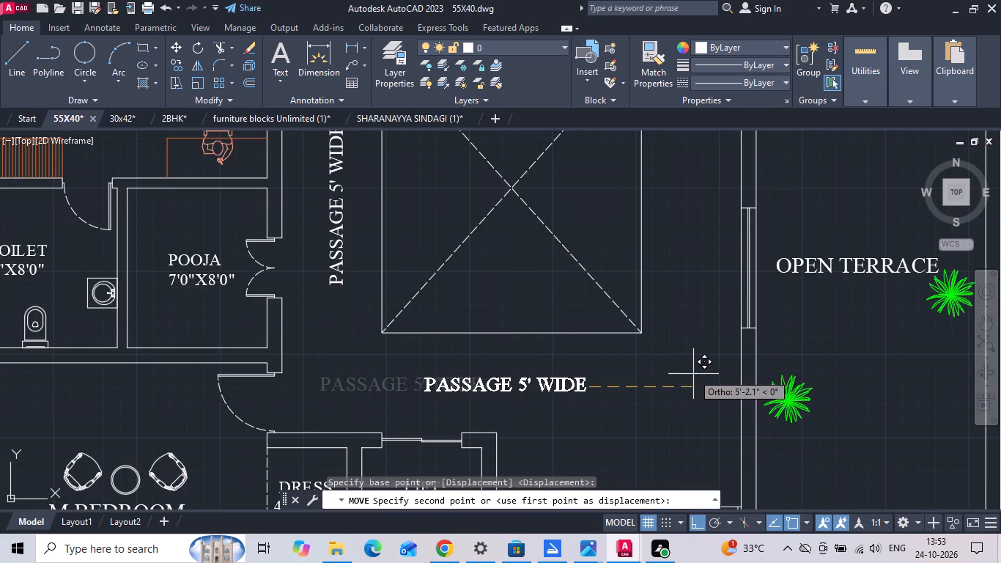
left_click(695, 374)
Copy the vertical PASSAGE 5' WIDE label from the left passage straight across to the passage right of the cutout.
scroll(460, 417, "down", 1)
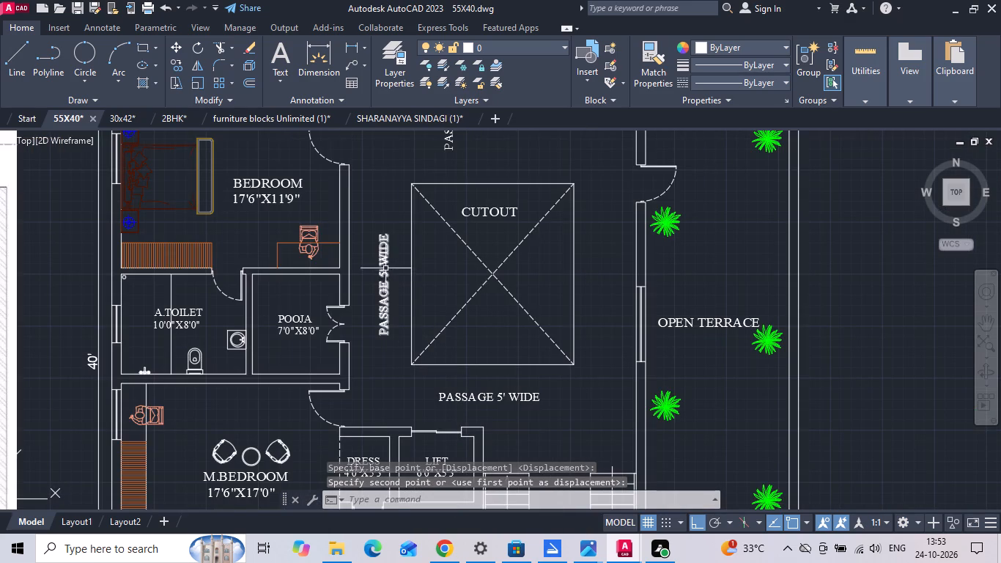
left_click(385, 267)
right_click(385, 267)
left_click(371, 243)
right_click(371, 243)
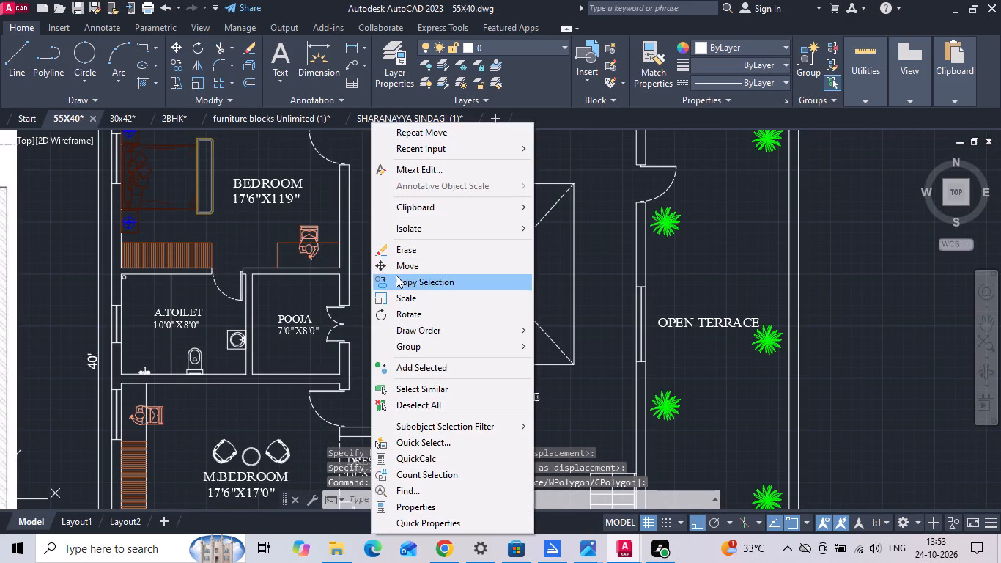
left_click(396, 275)
left_click(385, 273)
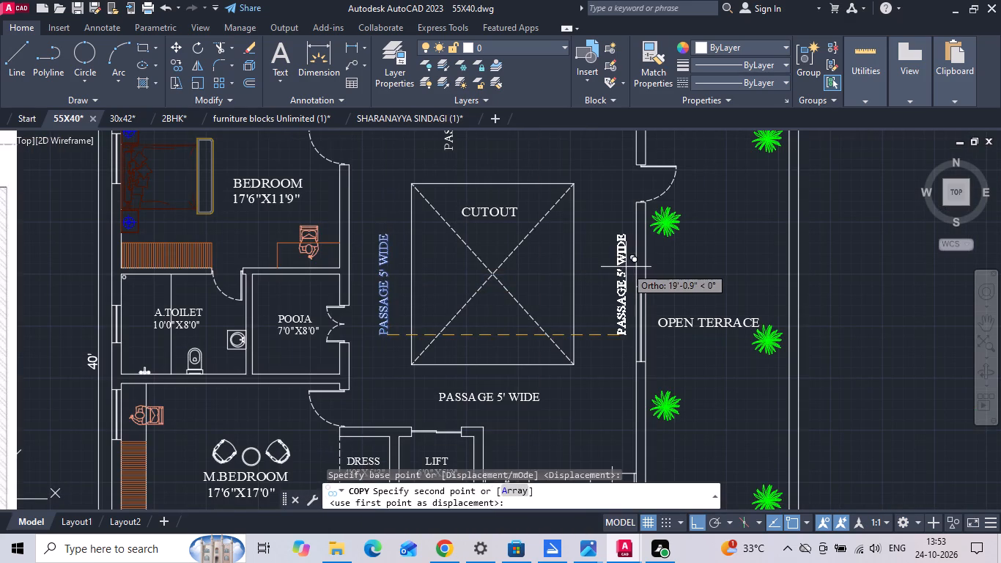
scroll(618, 267, "up", 1)
left_click(602, 257)
middle_click_drag(602, 257, 605, 303)
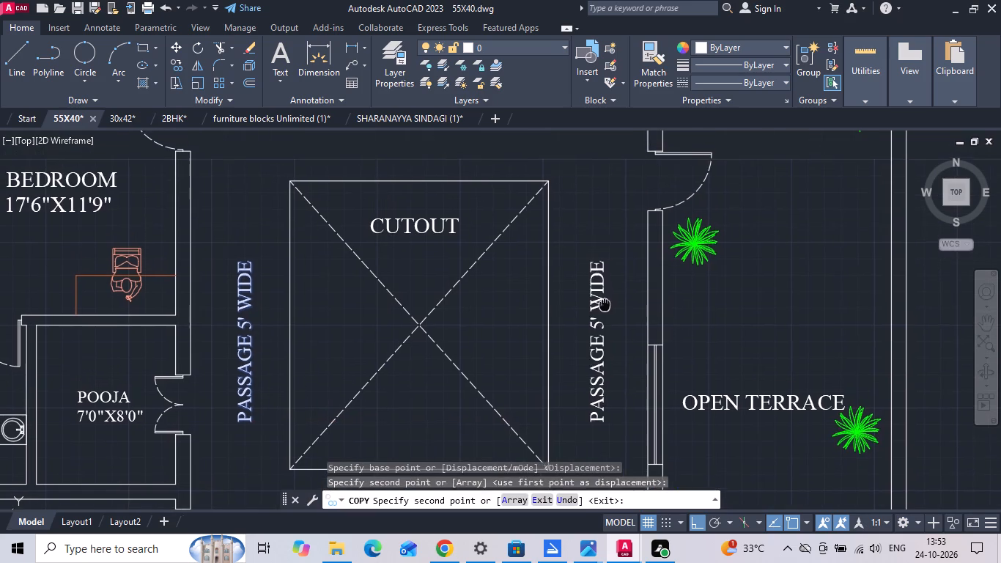
key("Escape")
Rotate the vertical PASSAGE 5' WIDE label above the cutout to horizontal.
scroll(566, 319, "down", 2)
scroll(500, 232, "up", 1)
left_click(469, 237)
right_click(469, 237)
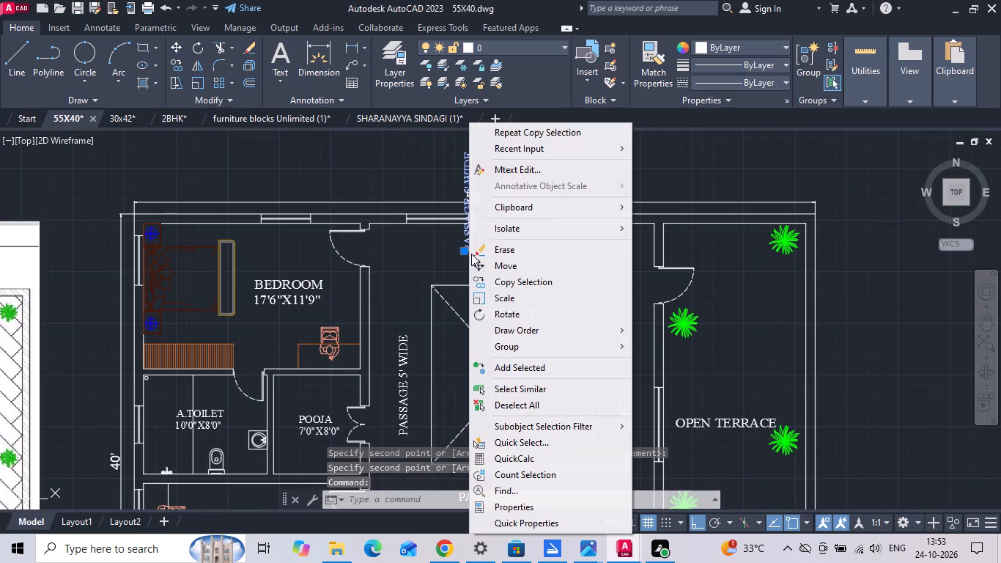
left_click(487, 308)
scroll(483, 290, "up", 2)
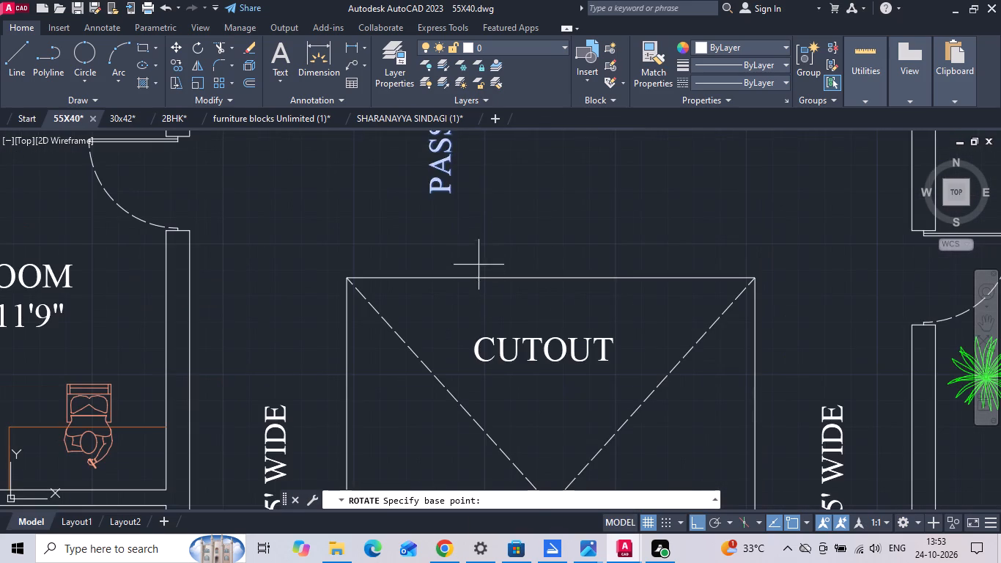
left_click(465, 224)
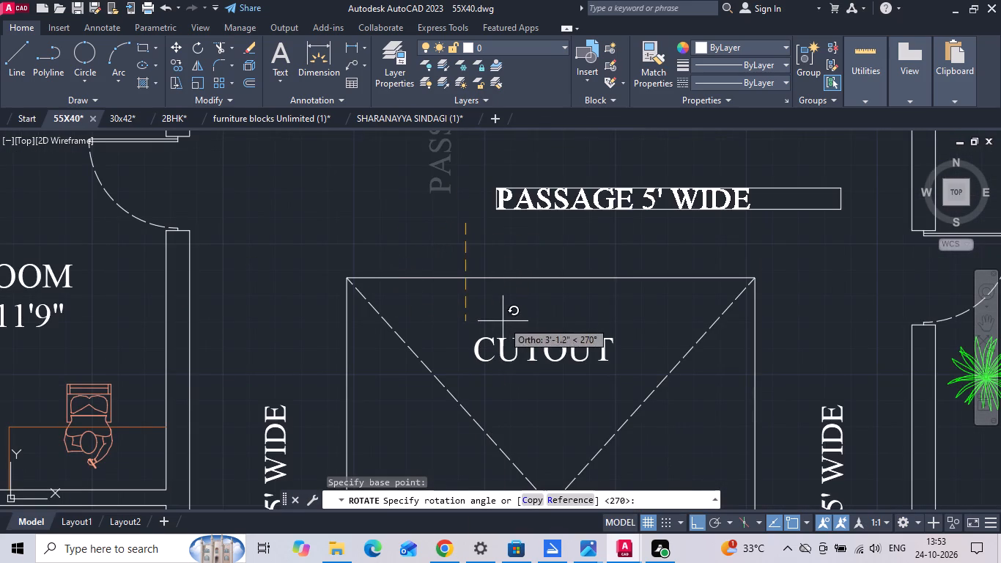
left_click(503, 321)
Move the horizontal PASSAGE 5' WIDE label left to centre it above the cutout.
left_click(594, 230)
left_click(528, 196)
right_click(528, 196)
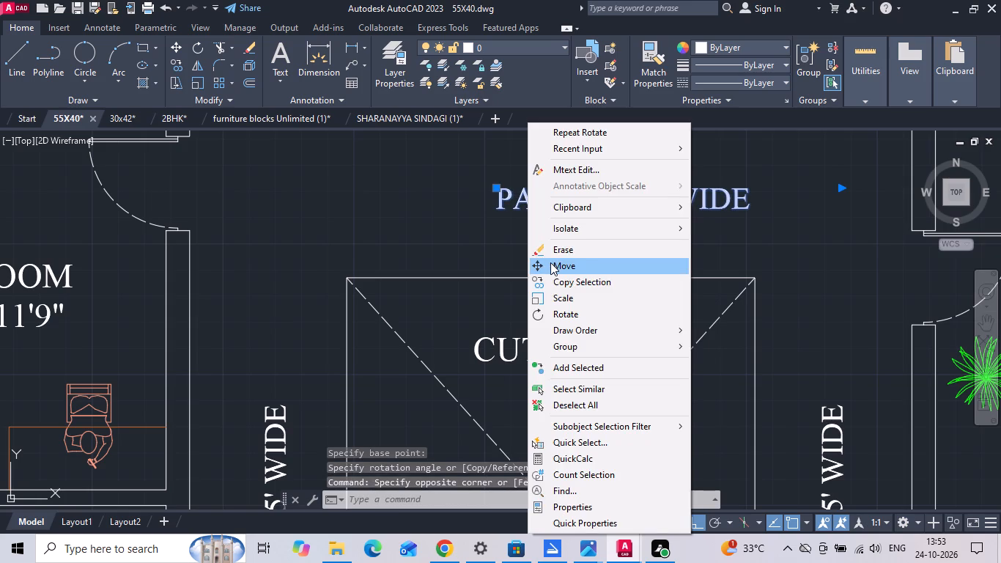
left_click(550, 262)
left_click_drag(633, 215, 618, 217)
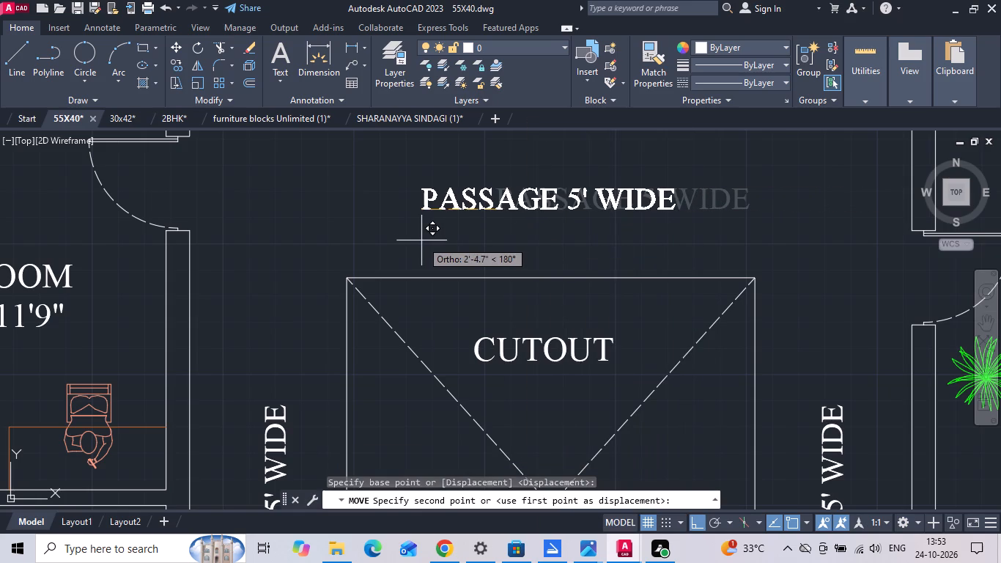
left_click(413, 238)
Save the drawing.
key("ctrl+s")
key("ctrl+s")
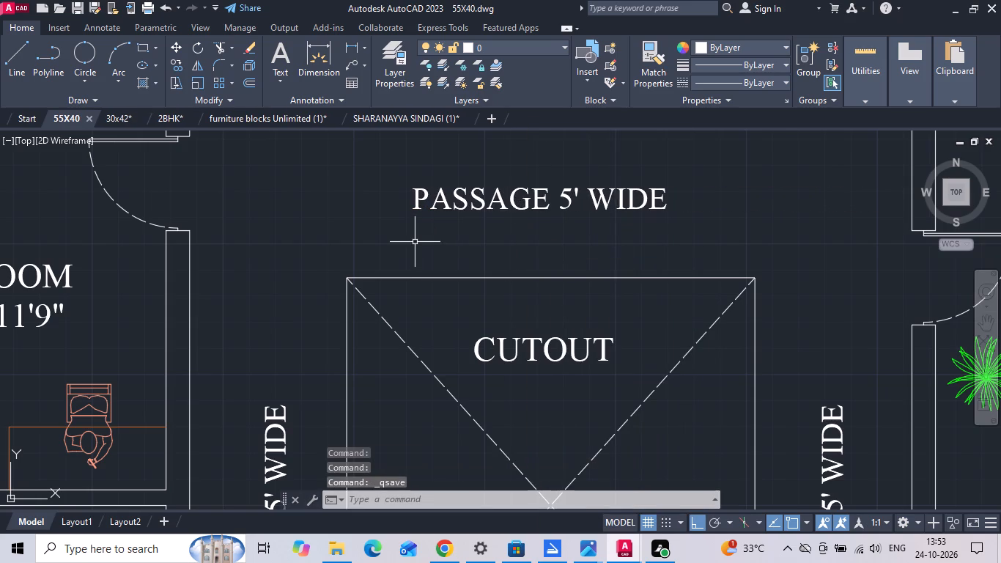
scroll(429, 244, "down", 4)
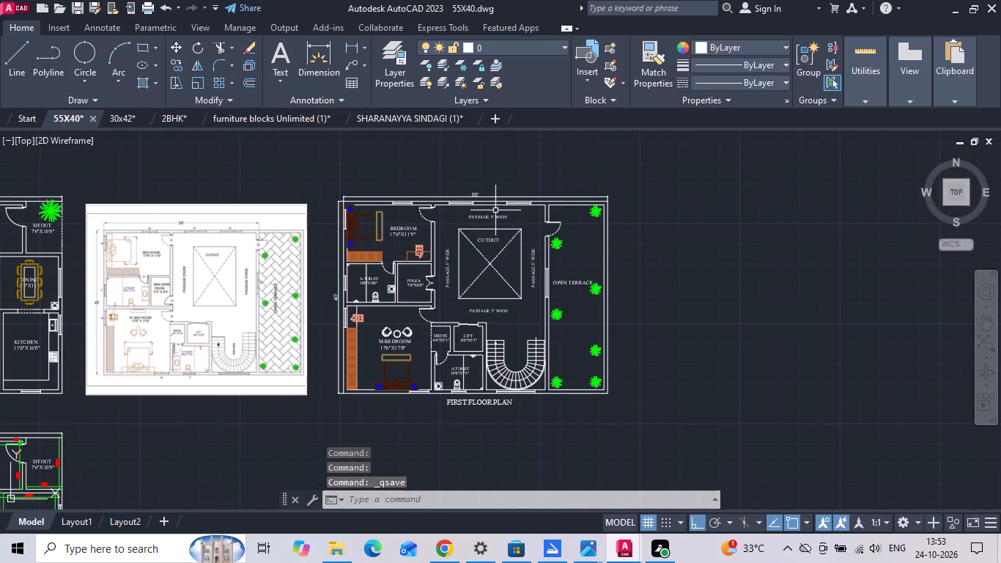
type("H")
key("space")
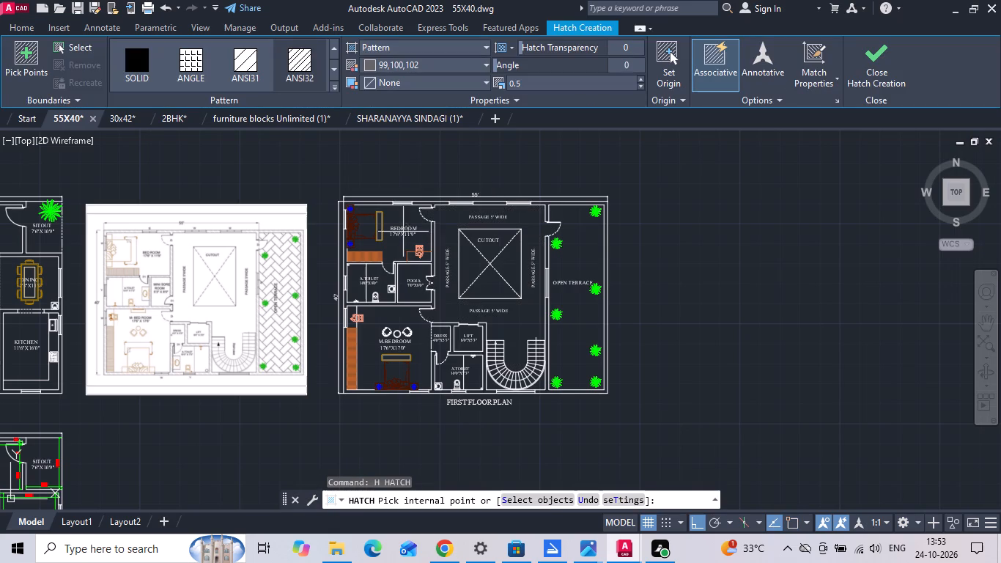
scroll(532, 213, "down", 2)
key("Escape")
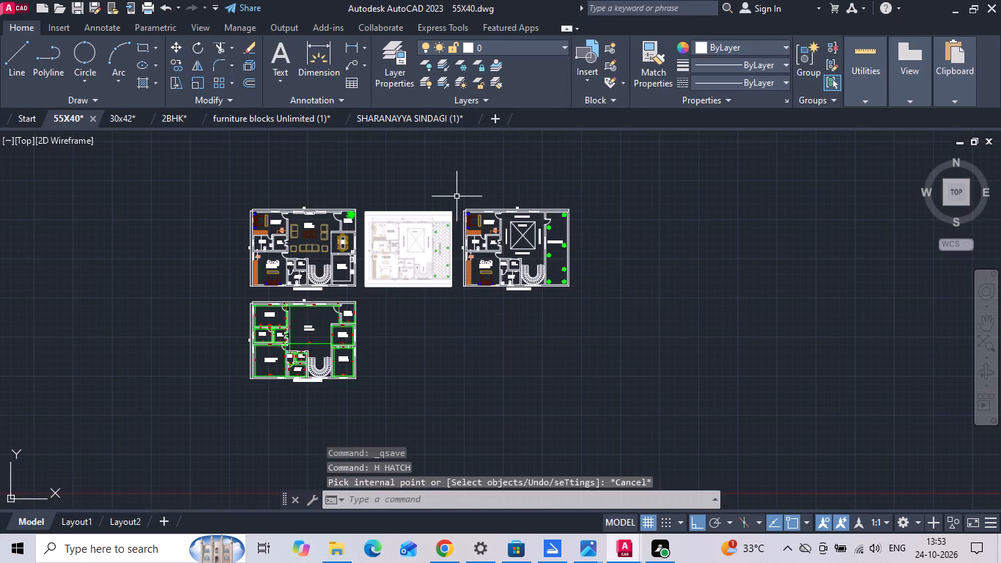
Copy the complete first floor plan with its title straight down into the empty space below the original.
left_click(457, 196)
left_click(618, 312)
right_click(619, 303)
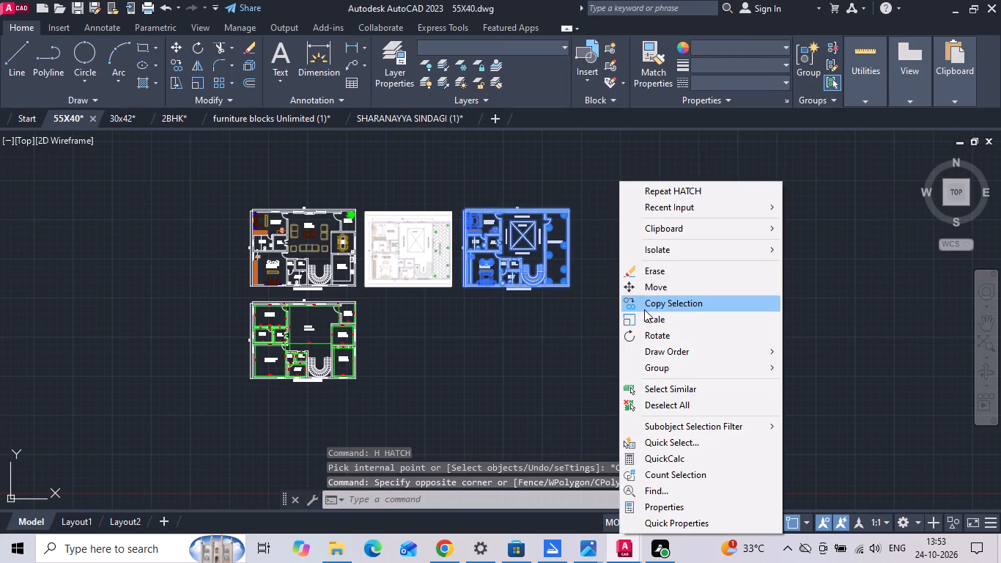
left_click(644, 309)
left_click(649, 252)
scroll(632, 332, "up", 2)
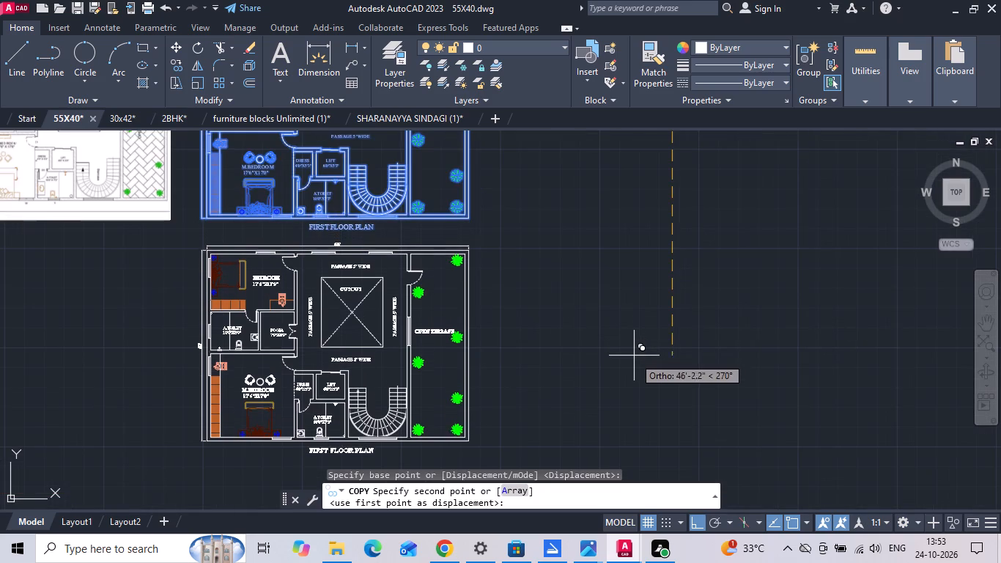
left_click(635, 366)
scroll(640, 339, "down", 1)
key("Escape")
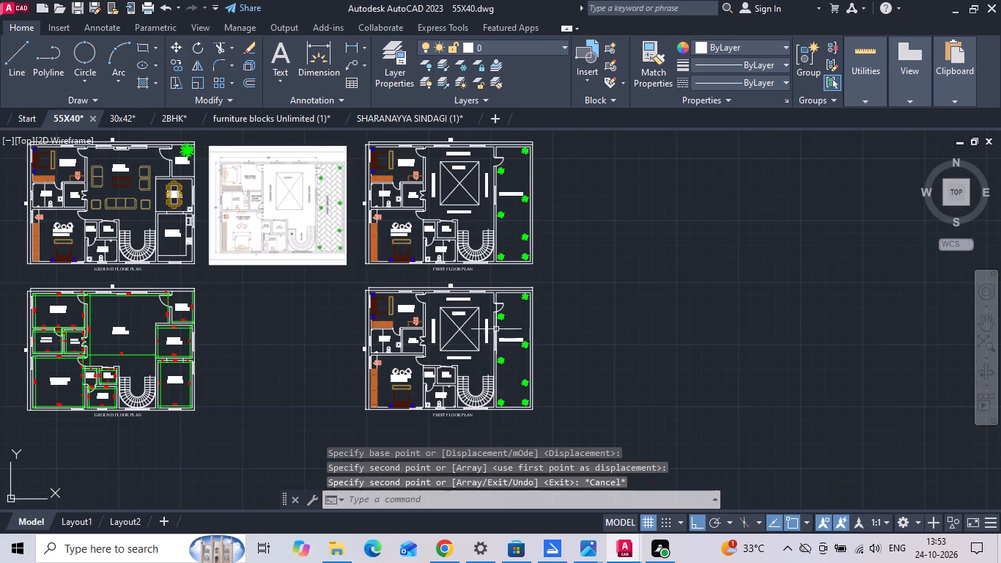
Erase the bed and the bench at its foot from the BEDROOM in the lower first floor plan copy.
middle_click_drag(326, 323, 457, 295)
scroll(513, 268, "up", 3)
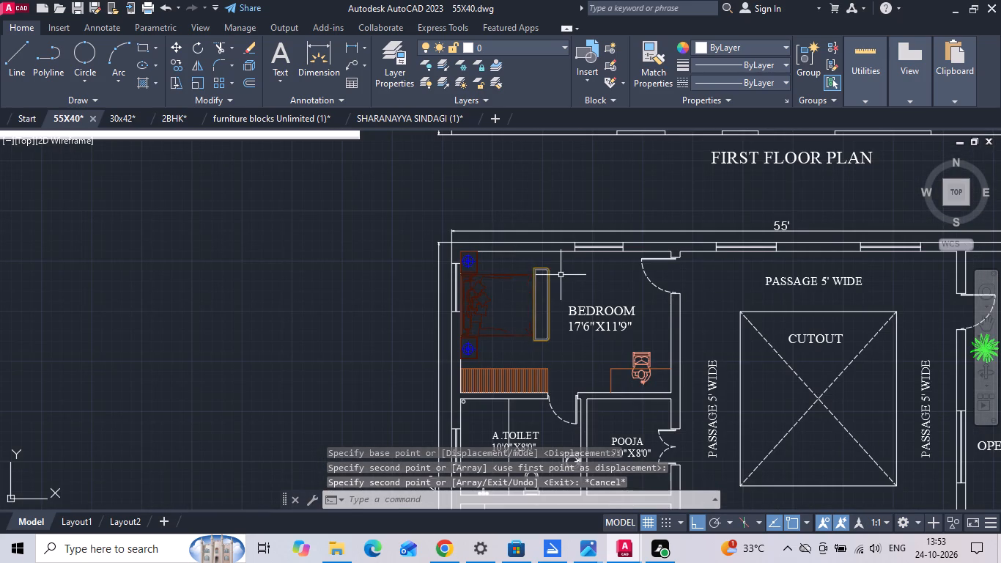
left_click_drag(561, 274, 511, 311)
left_click(502, 314)
key("Delete")
Erase the hatched wardrobe along the bottom wall of the BEDROOM in the lower copy.
scroll(551, 374, "up", 2)
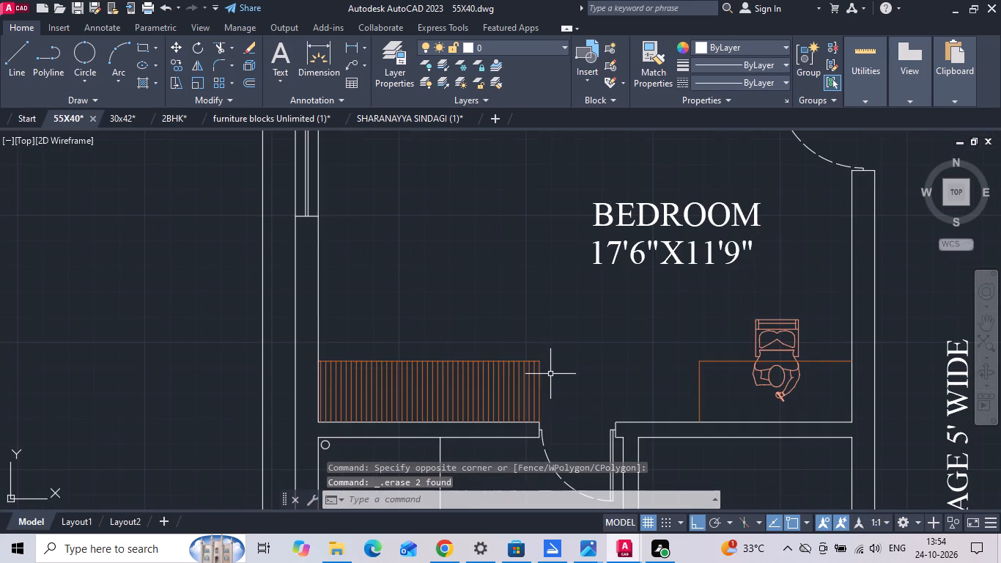
left_click_drag(550, 377, 542, 372)
left_click(492, 328)
key("Delete")
left_click_drag(522, 391, 472, 395)
scroll(365, 386, "up", 2)
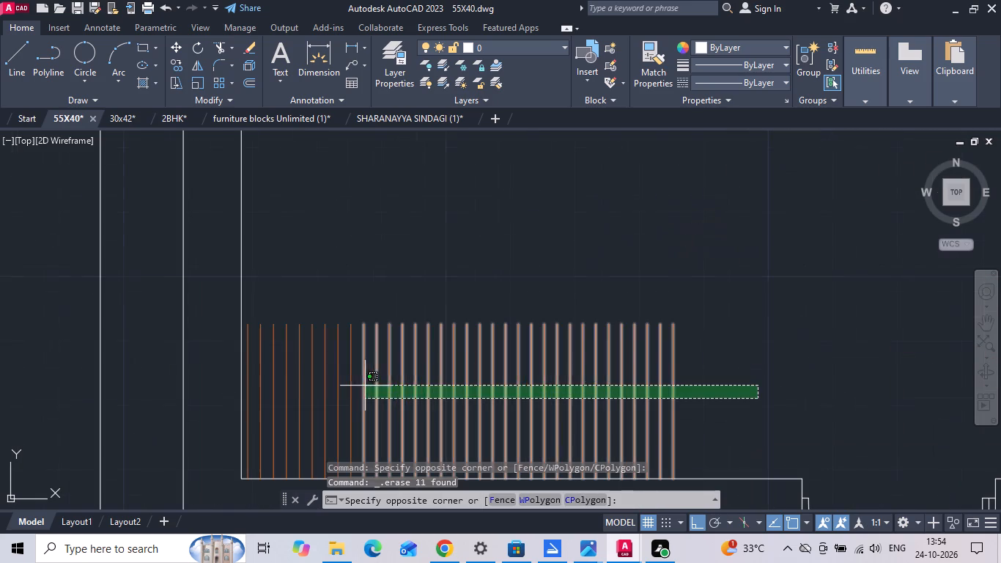
left_click(247, 306)
key("Delete")
Erase the study table and seated figure in the BEDROOM's lower right corner of the plan copy.
scroll(262, 284, "down", 3)
left_click_drag(562, 262, 532, 300)
left_click(457, 319)
key("Delete")
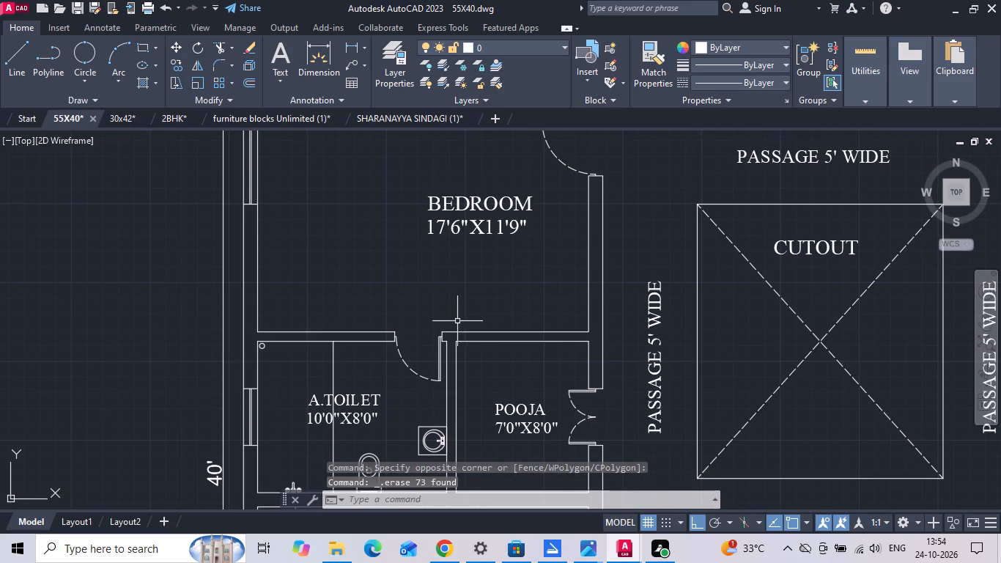
Move the BEDROOM 17'6"X11'9" label in the lower copy left to centre it in the room.
left_click(441, 230)
right_click(441, 230)
left_click(472, 266)
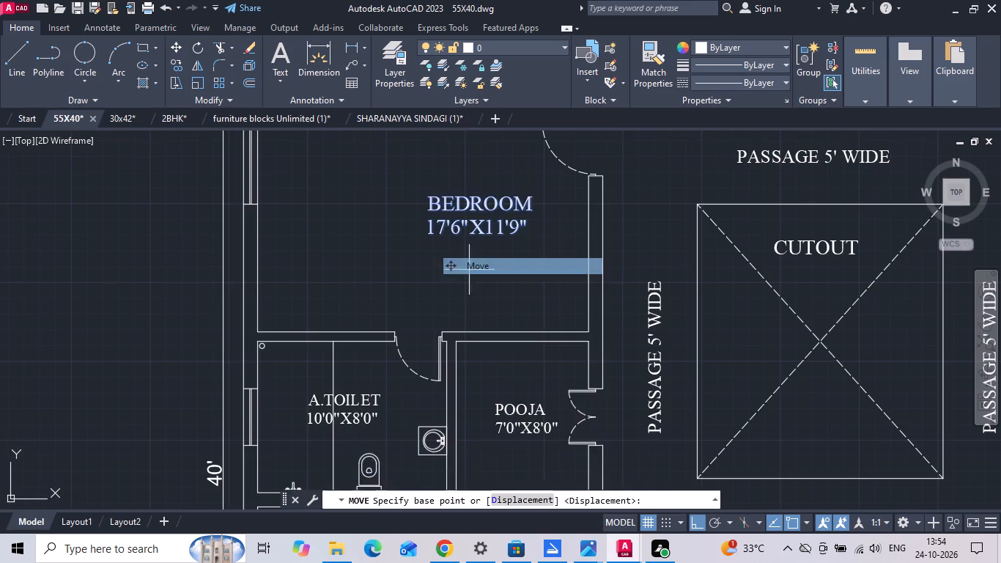
scroll(462, 286, "down", 1)
left_click(454, 289)
left_click(423, 290)
Erase the washbasin, WC, shower fitting, shower partition line and floor drain from the A.TOILET beside POOJA in the lower copy.
middle_click_drag(399, 324, 407, 282)
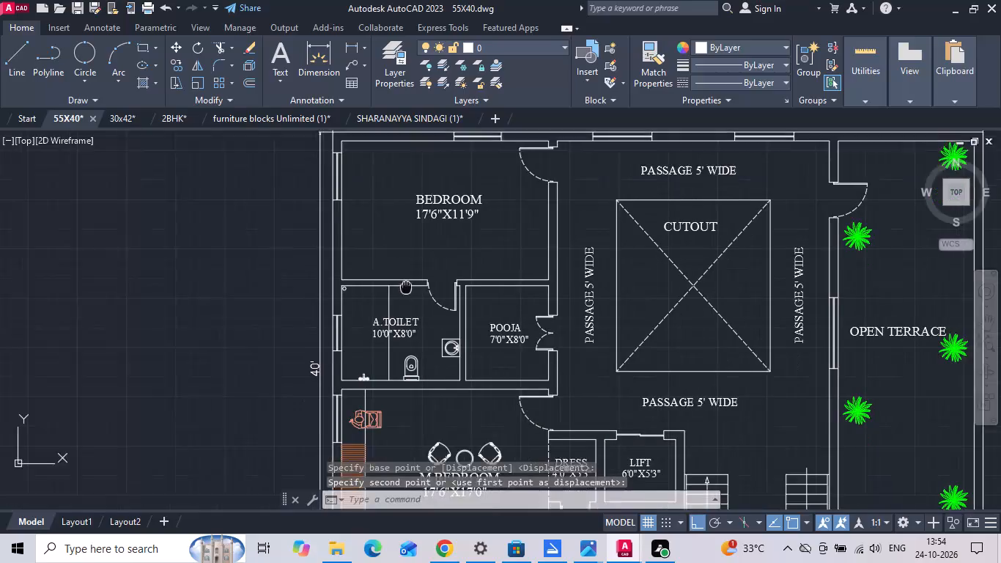
middle_click_drag(407, 282, 414, 258)
scroll(462, 314, "up", 3)
left_click(453, 271)
left_click(333, 375)
key("Delete")
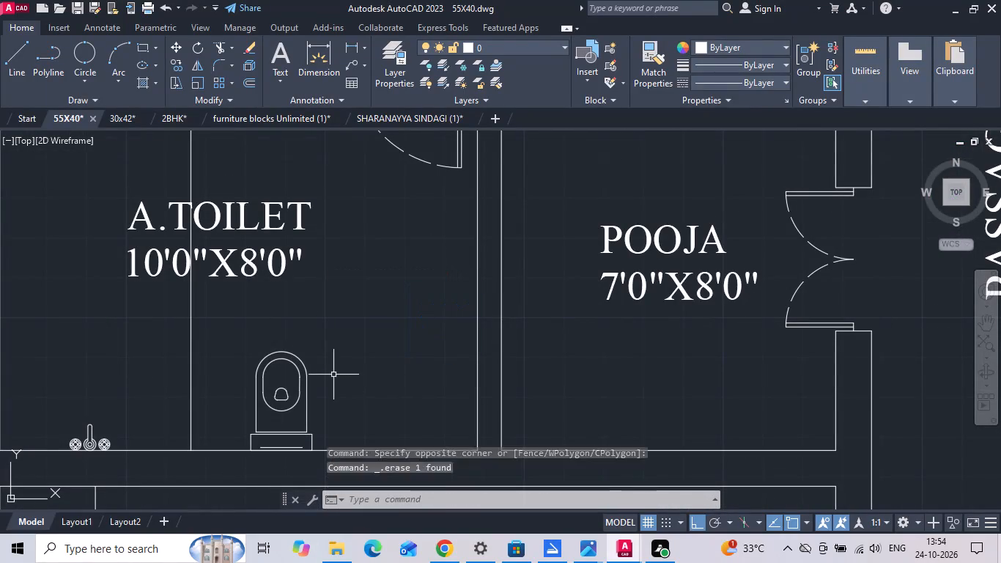
left_click_drag(333, 375, 242, 373)
middle_click_drag(334, 345, 555, 298)
left_click_drag(602, 301, 450, 346)
left_click(291, 378)
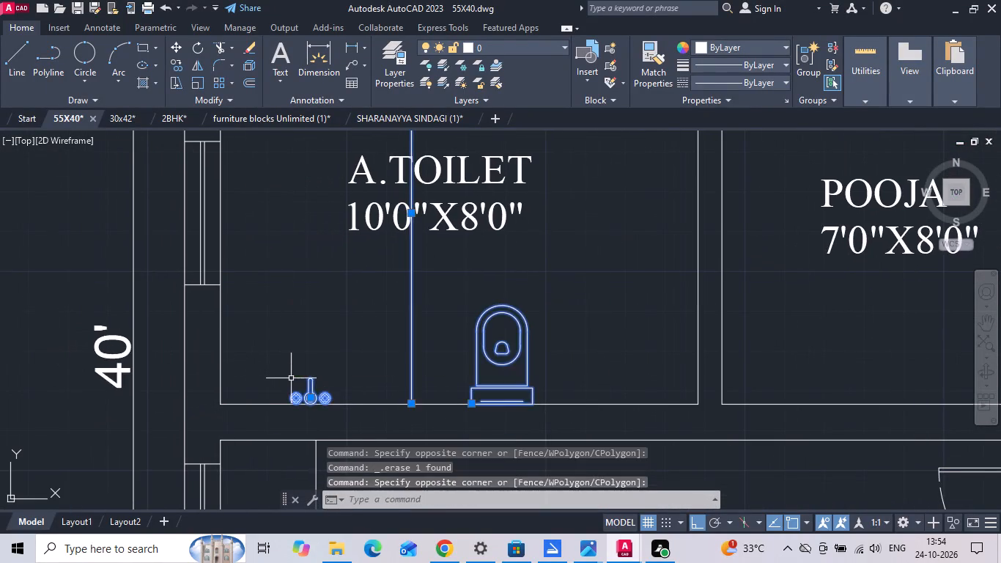
key("Delete")
scroll(381, 383, "down", 2)
scroll(323, 260, "up", 1)
left_click(325, 244)
key("Delete")
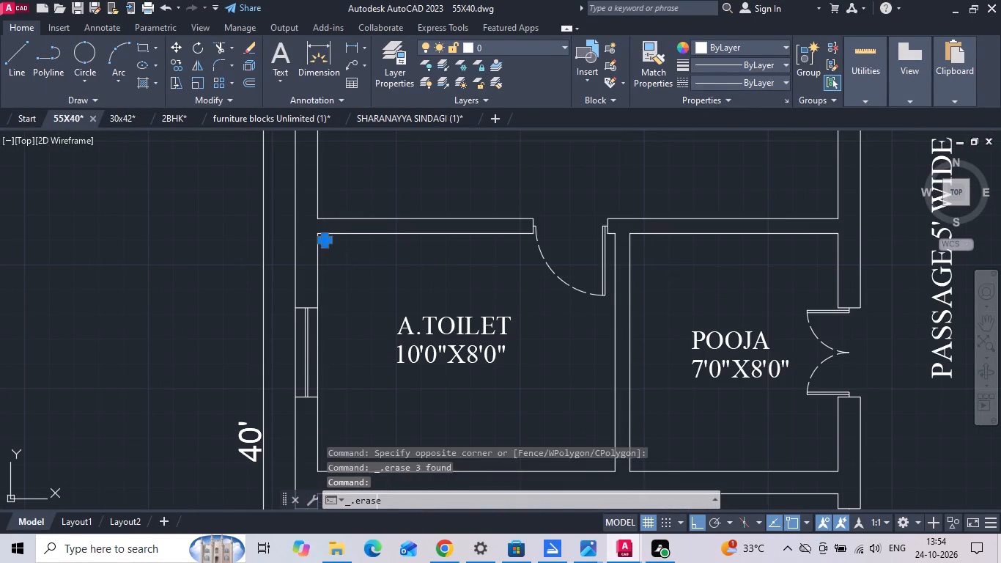
Examine the reference first floor plan, including its room labels, against the drawn plans.
scroll(530, 227, "down", 3)
scroll(571, 290, "down", 1)
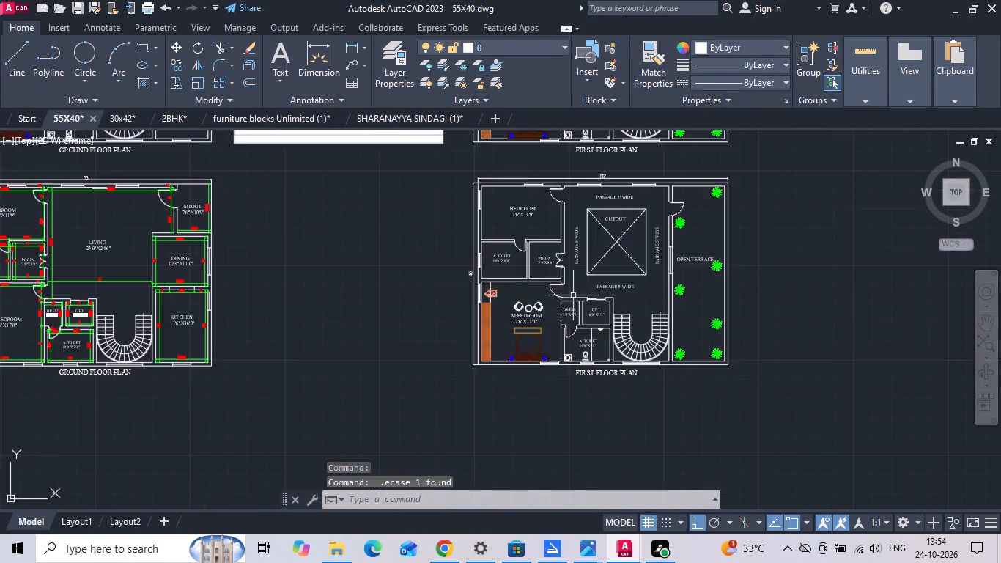
scroll(573, 295, "down", 1)
middle_click_drag(511, 269, 505, 332)
scroll(396, 185, "up", 1)
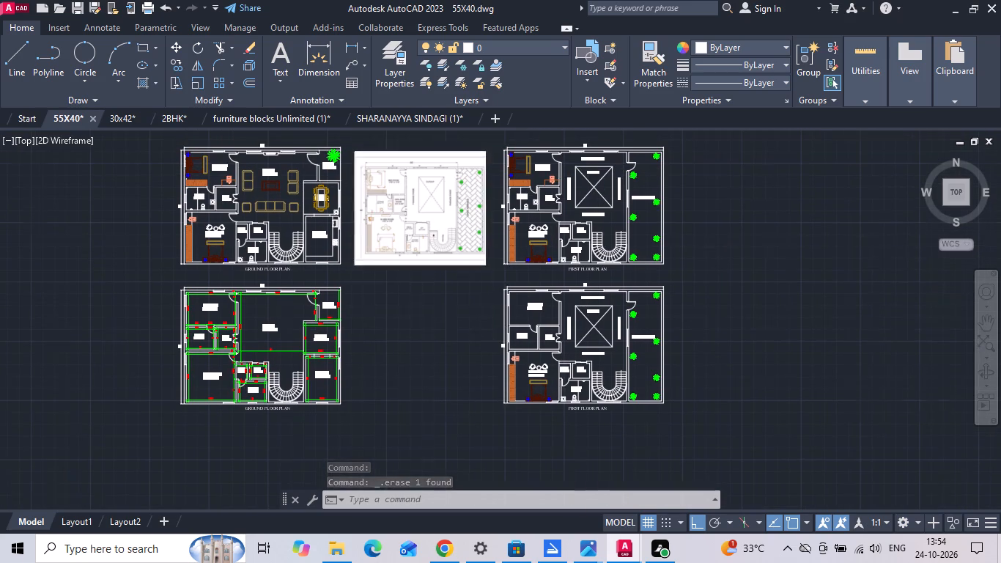
scroll(394, 177, "up", 2)
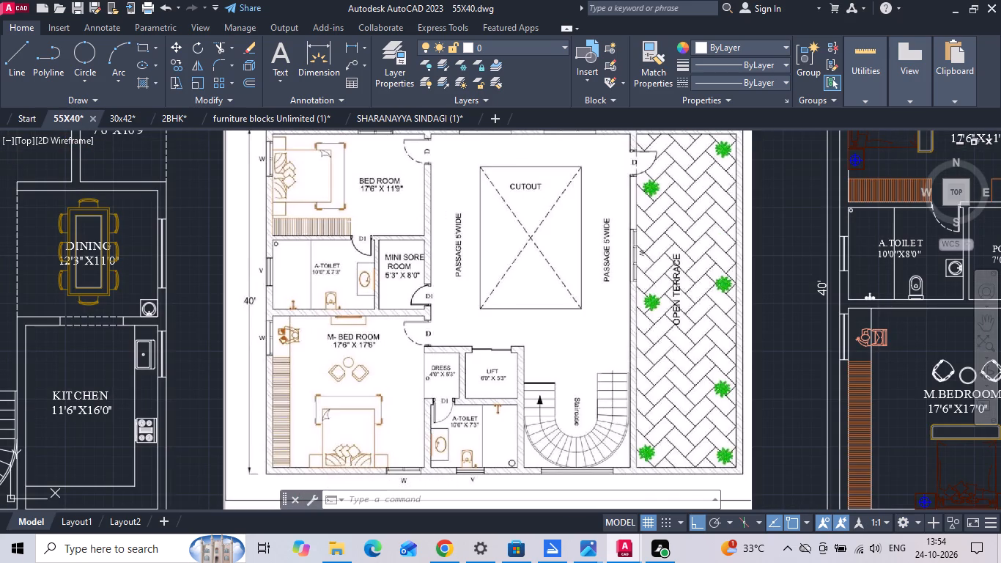
scroll(304, 269, "down", 1)
scroll(605, 225, "down", 1)
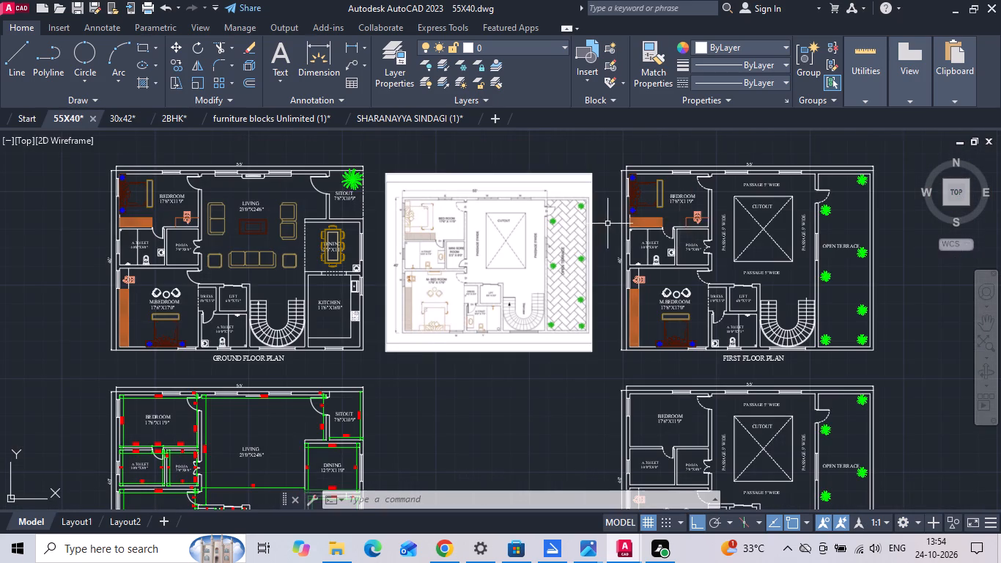
Replace POOJA in the upper first floor plan's room label with MINI STORE ROOM on one line, keeping 7'0"X8'0" beneath it.
scroll(698, 249, "up", 1)
middle_click_drag(682, 246, 764, 257)
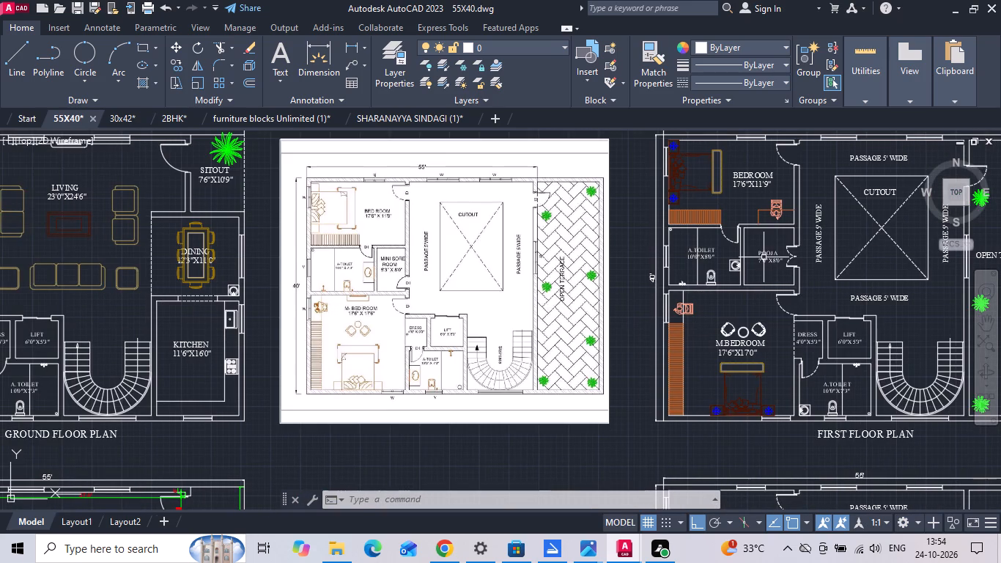
scroll(764, 257, "up", 1)
double_click(764, 255)
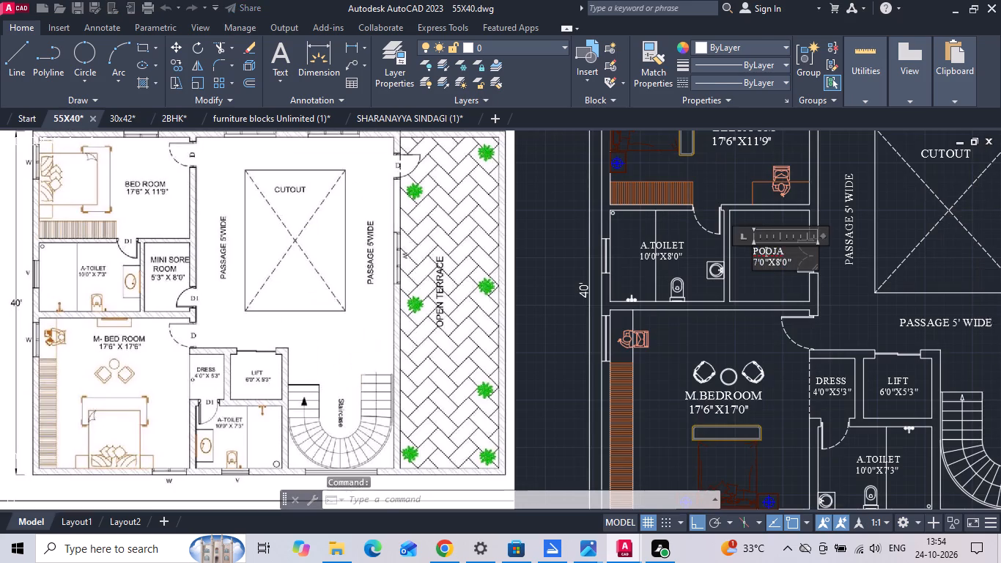
middle_click_drag(767, 257, 830, 274)
left_click_drag(849, 270, 746, 269)
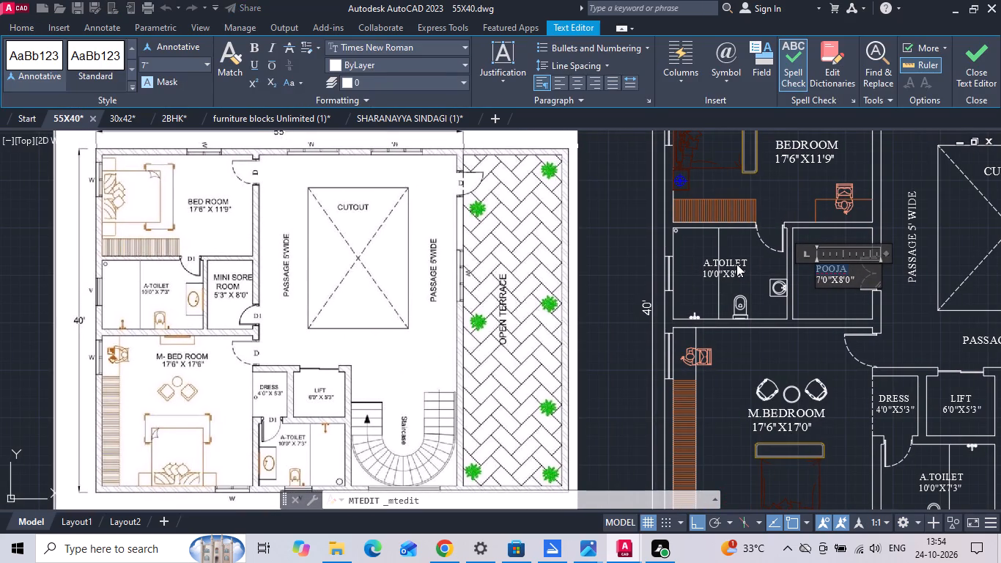
key("BackSpace")
type("MINI")
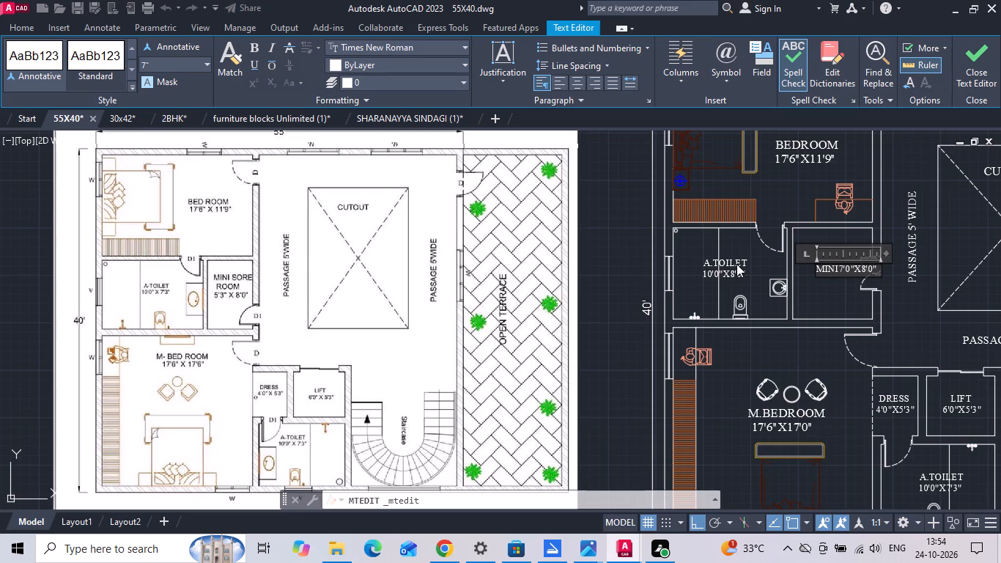
key("space")
type("STORE")
key("space")
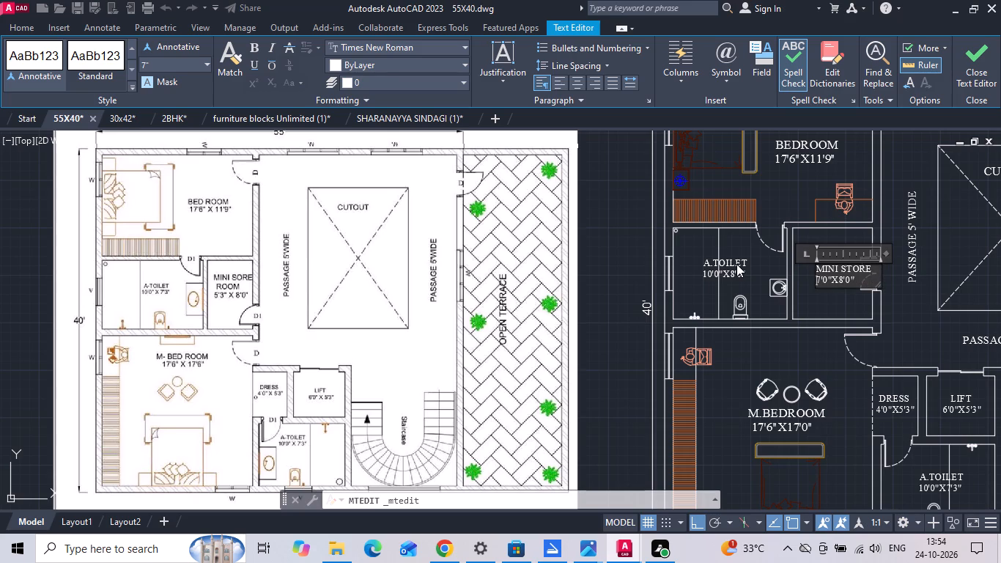
type("ROOM")
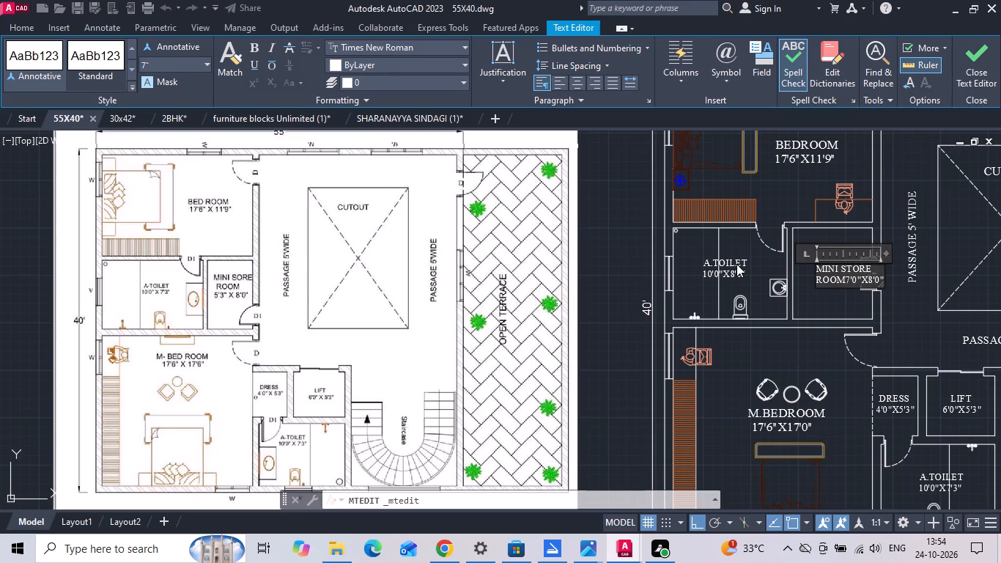
scroll(885, 266, "up", 2)
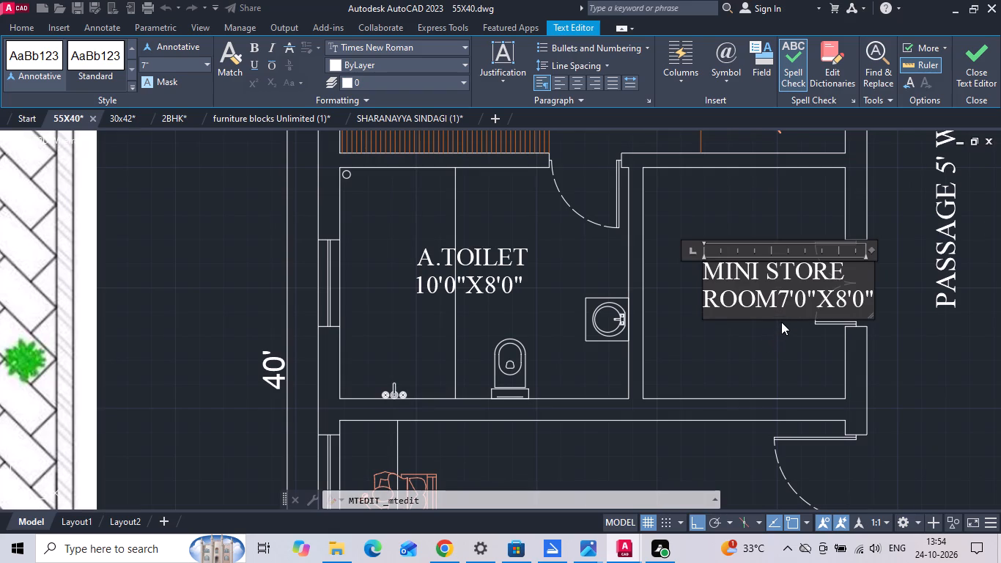
key("Return")
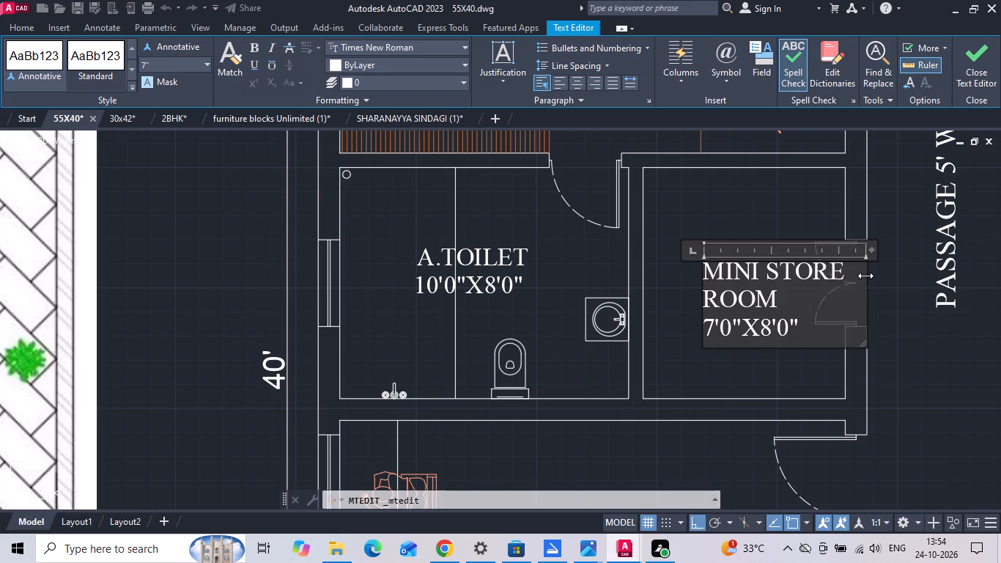
left_click_drag(865, 276, 941, 303)
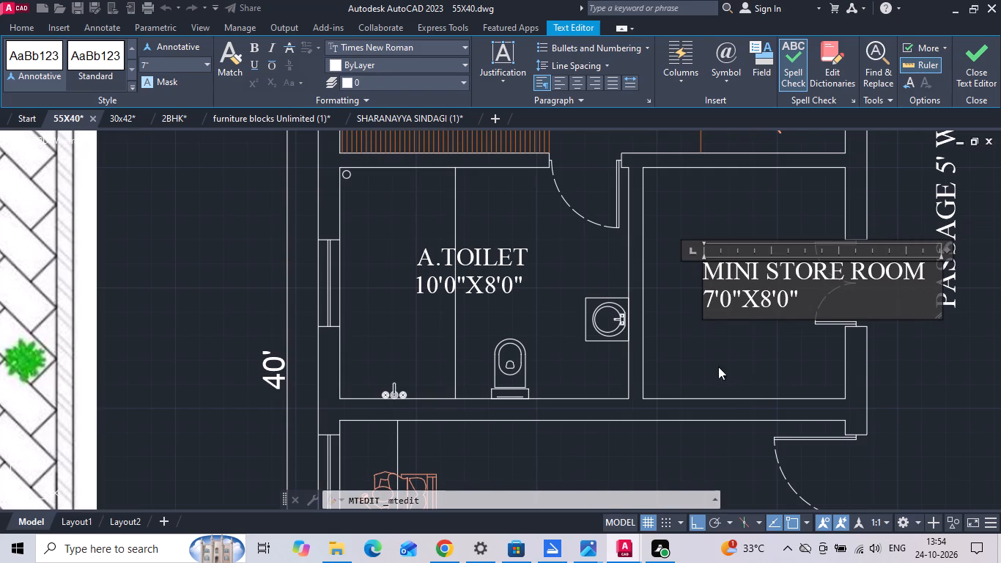
scroll(659, 346, "down", 1)
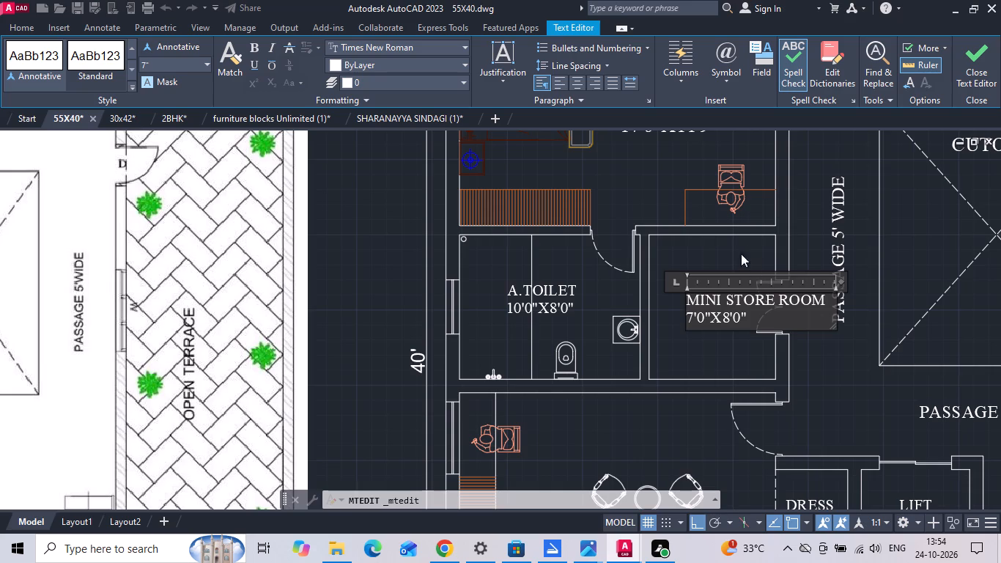
left_click(741, 254)
Move the MINI STORE ROOM label left within its room.
left_click(713, 317)
right_click(713, 317)
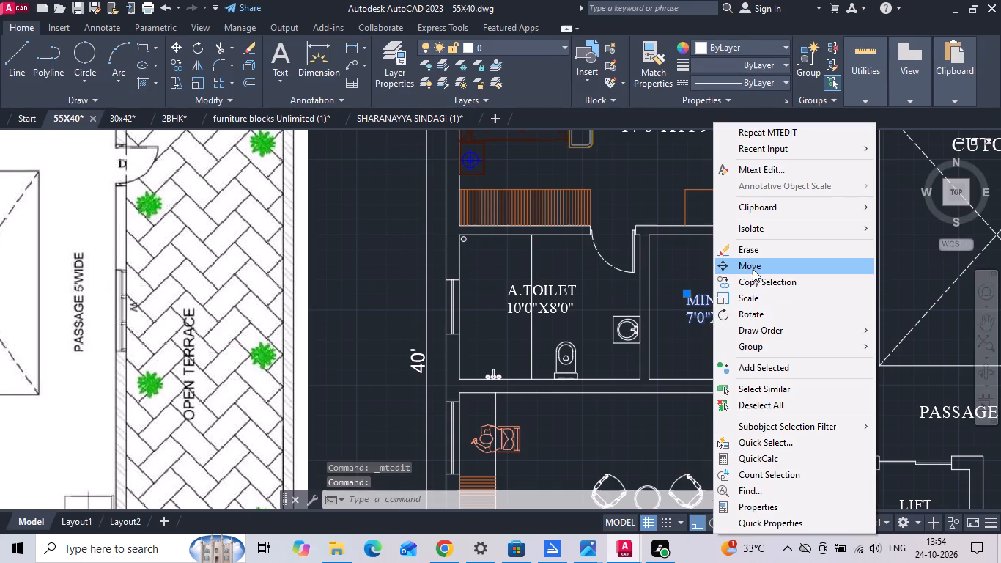
left_click(753, 268)
scroll(746, 309, "up", 1)
left_click_drag(739, 369, 690, 380)
left_click(694, 375)
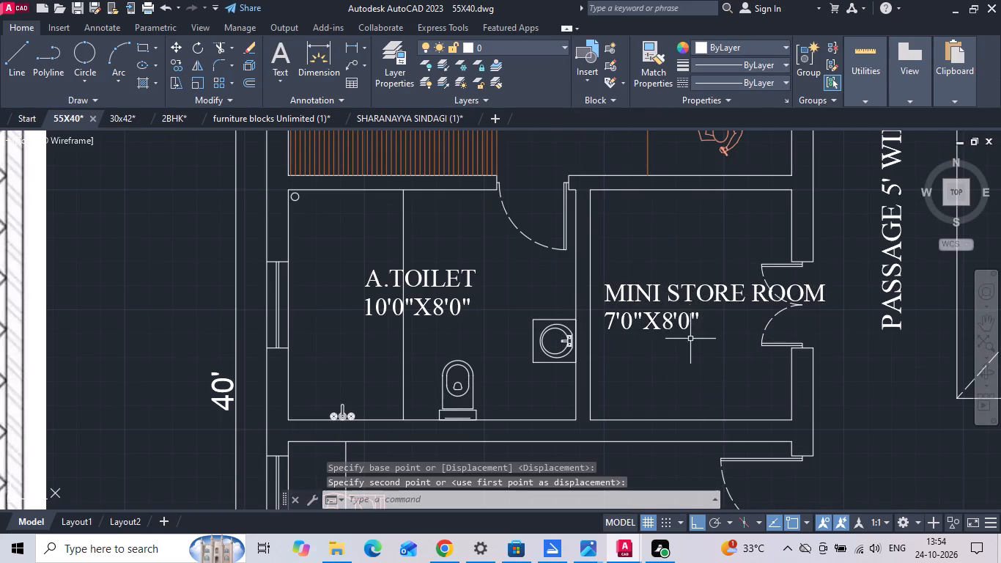
Shorten the MINI STORE ROOM label to STORE ROOM by removing the word MINI.
double_click(657, 301)
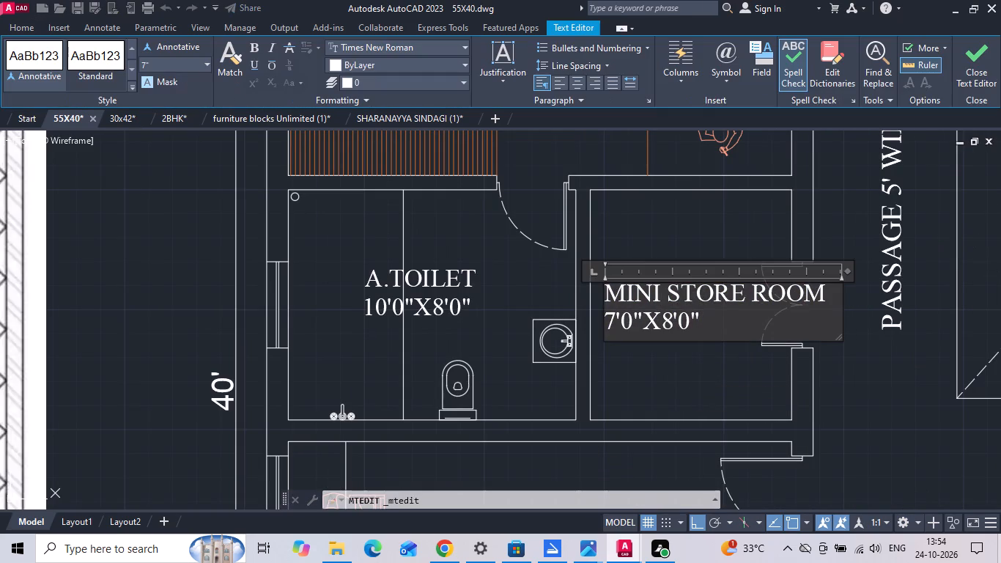
key("BackSpace")
key("BackSpace")
key("BackSpace")
key("BackSpace")
key("BackSpace")
key("BackSpace")
key("BackSpace")
key("BackSpace")
key("BackSpace")
key("BackSpace")
key("BackSpace")
key("BackSpace")
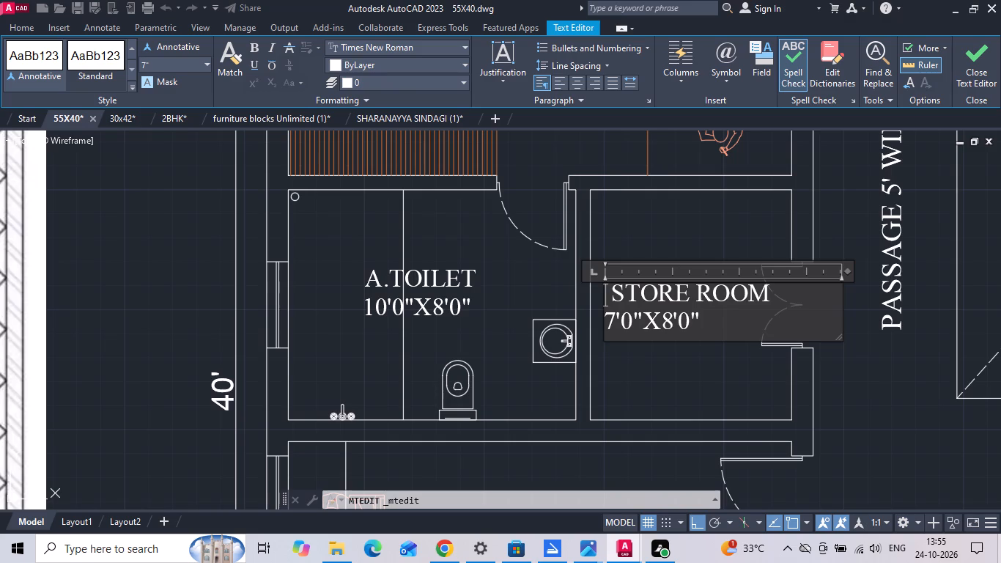
left_click(613, 296)
key("BackSpace")
scroll(652, 367, "down", 1)
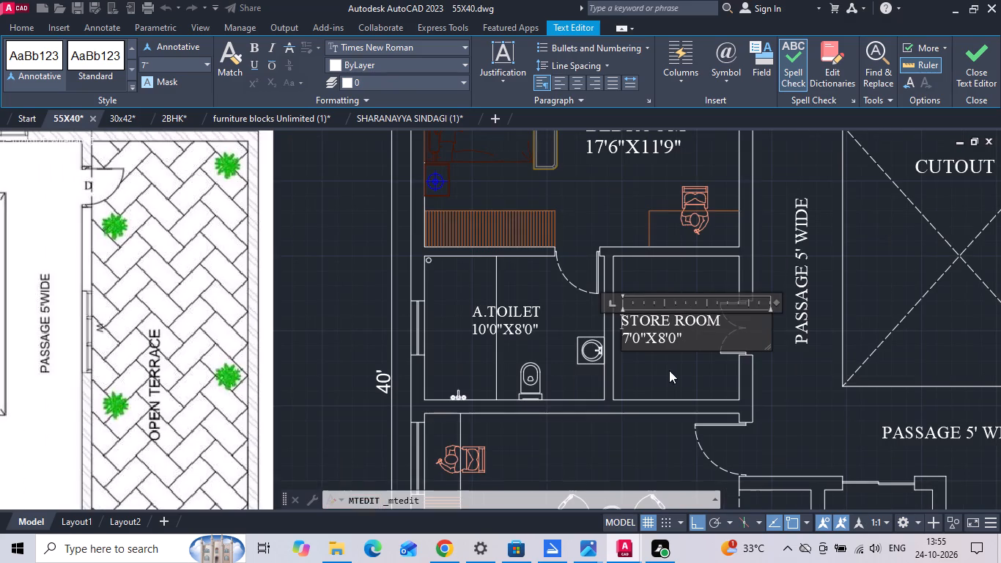
left_click(669, 370)
Erase the double door from the STORE ROOM's wall facing the passage.
scroll(736, 292, "up", 1)
left_click_drag(734, 290, 728, 323)
left_click(720, 396)
key("BackSpace")
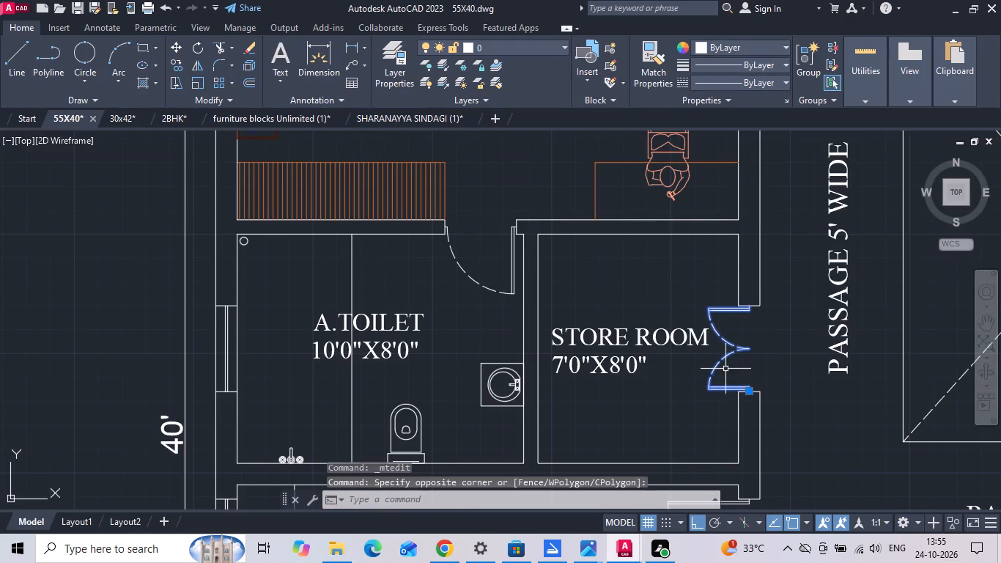
key("BackSpace")
key("Delete")
key("Delete")
Erase both jamb lines of the old STORE ROOM door opening and the inner wall line segment below it.
left_click_drag(747, 298, 740, 323)
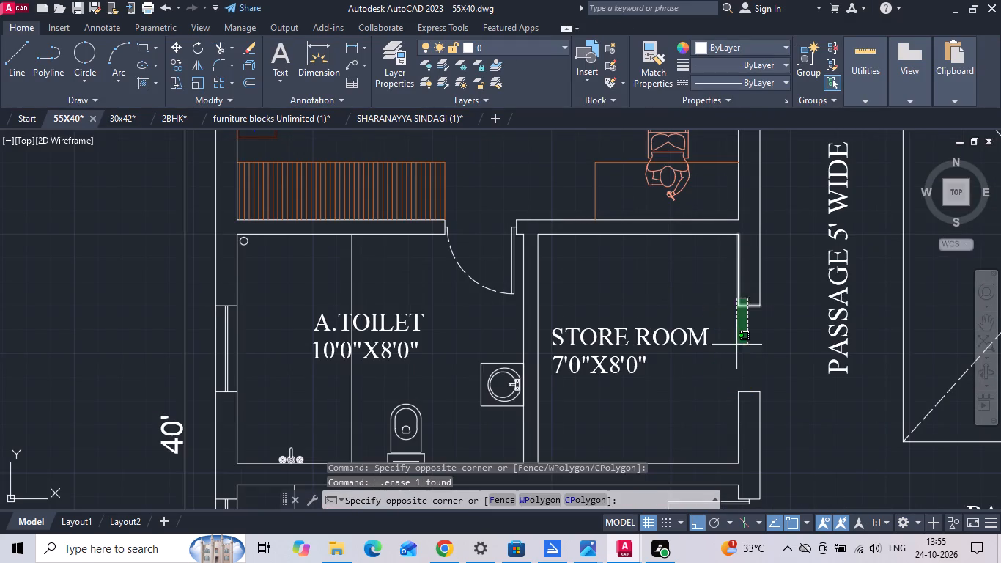
left_click(750, 409)
left_click(742, 394)
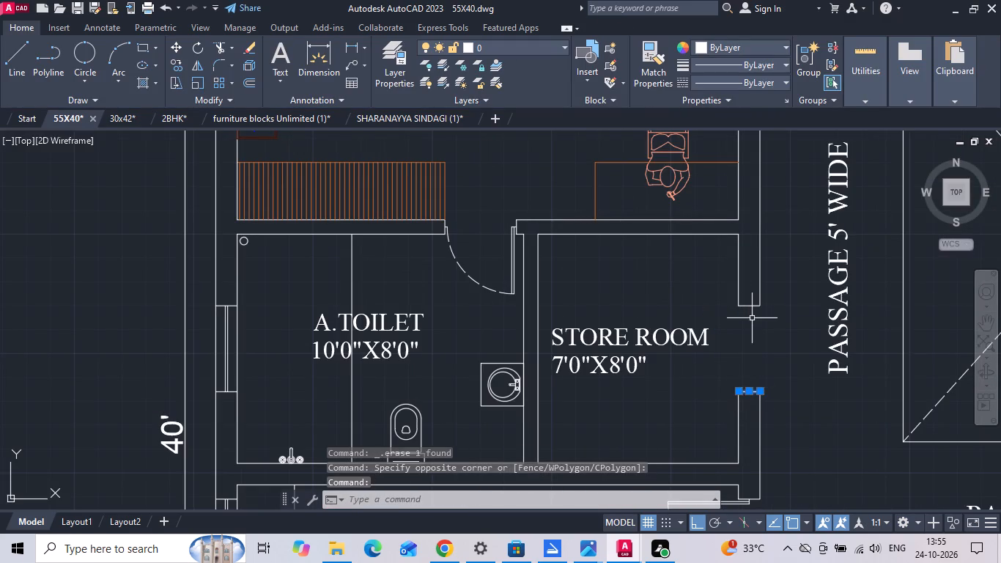
key("Delete")
key("Delete")
key("Delete")
key("Delete")
key("Delete")
key("Delete")
key("Delete")
key("Delete")
key("Delete")
key("Delete")
key("Delete")
key("Delete")
key("Delete")
key("Delete")
key("Delete")
key("Delete")
key("Delete")
key("Delete")
key("Delete")
left_click(752, 311)
left_click(748, 290)
left_click(743, 396)
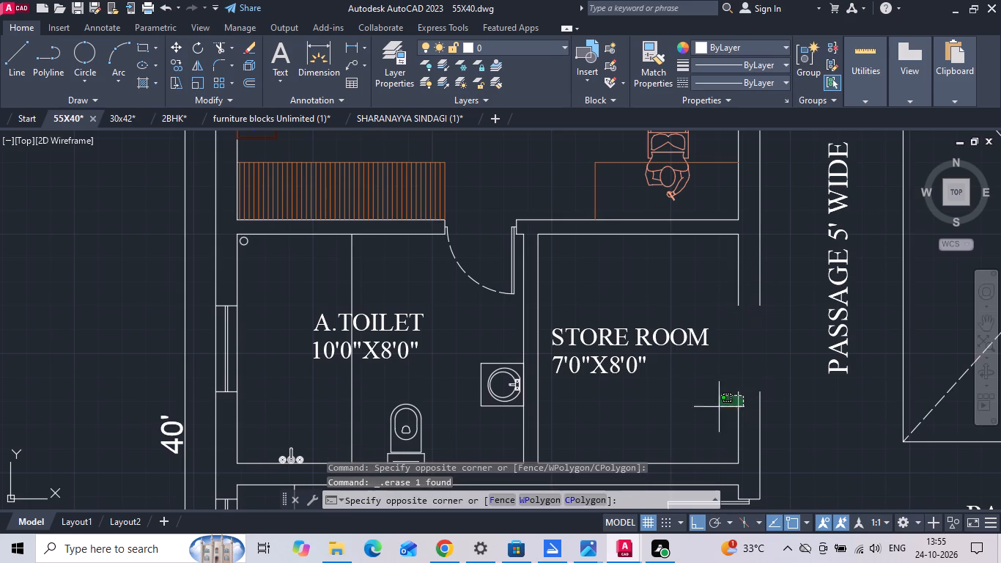
left_click(693, 416)
key("Delete")
Extend the STORE ROOM's inner and outer passage wall lines down across the old door opening.
type("EX")
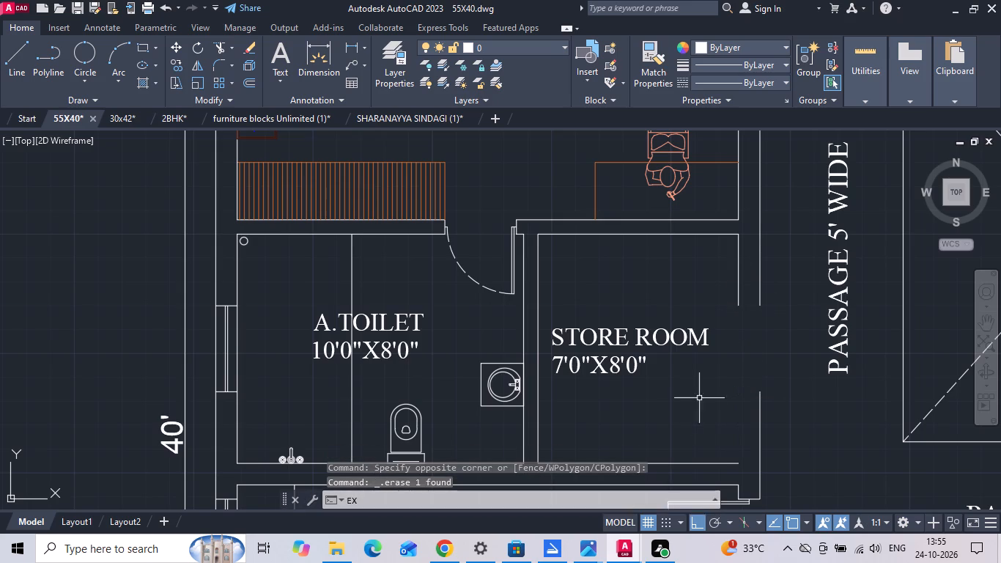
key("space")
left_click(734, 303)
left_click(769, 284)
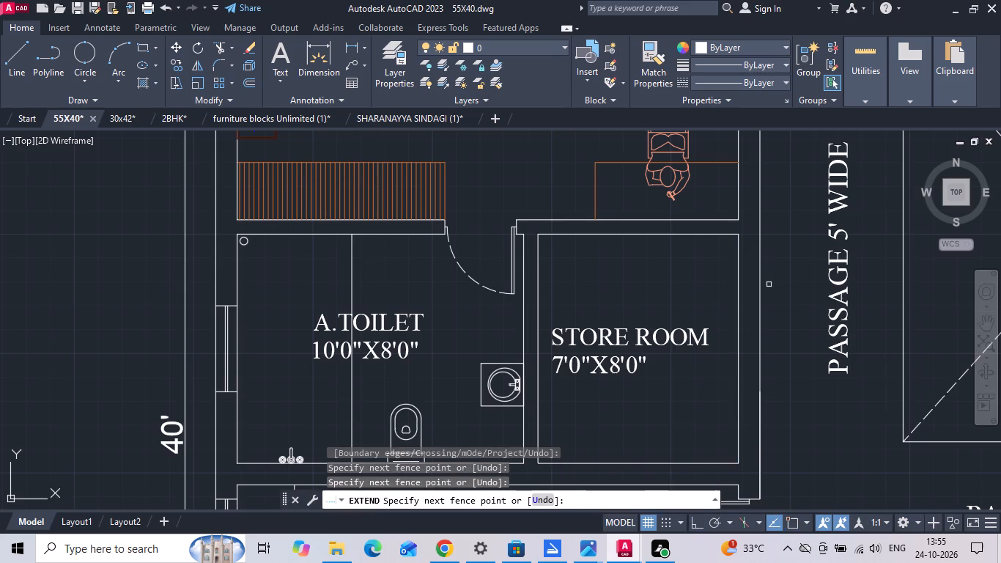
key("Escape")
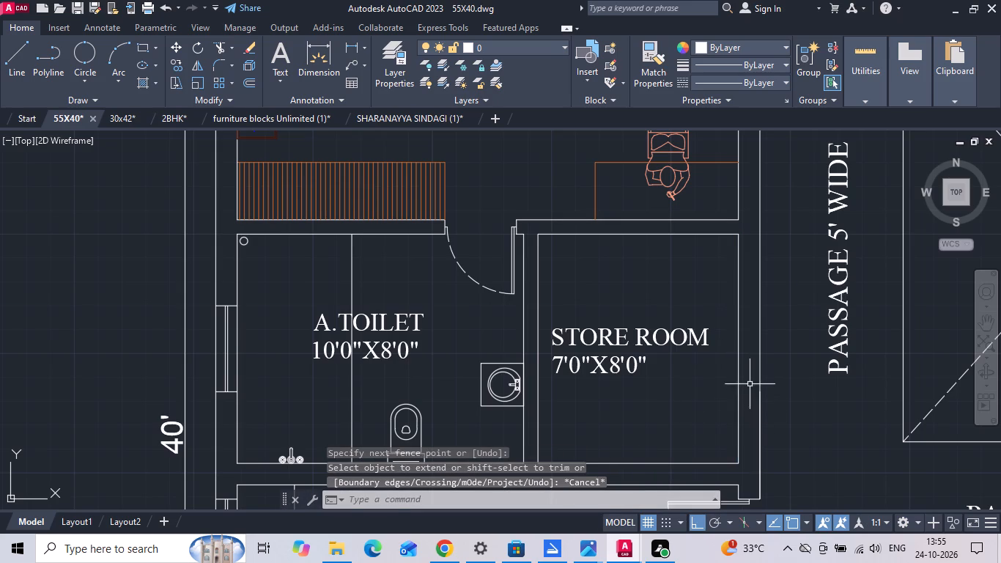
Erase the leftover outer wall line segment below the old STORE ROOM opening.
left_click_drag(750, 384, 758, 400)
middle_click_drag(772, 464, 750, 369)
left_click(756, 406)
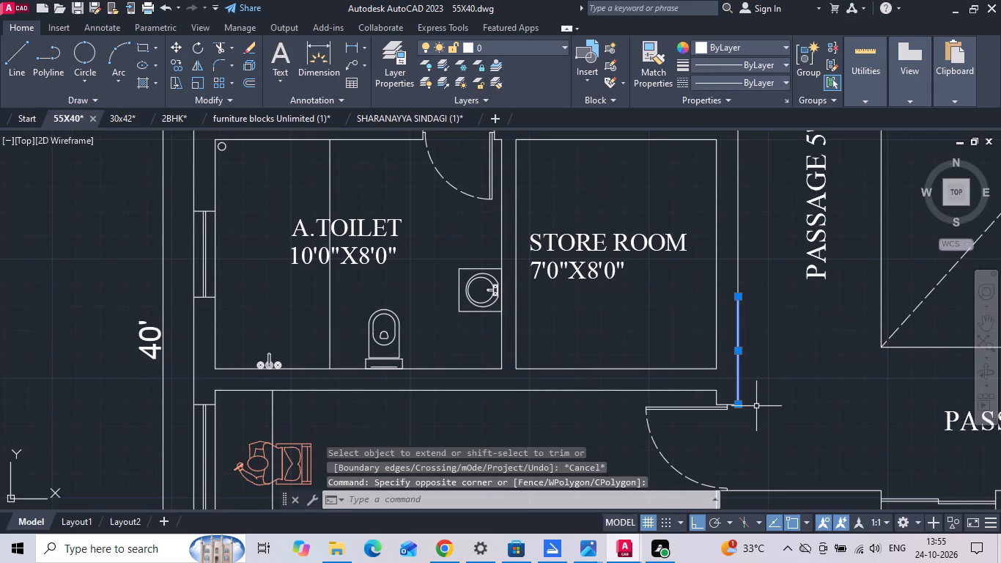
key("Delete")
Offset the STORE ROOM's bottom inner wall line 6" upward into the room.
scroll(756, 403, "down", 2)
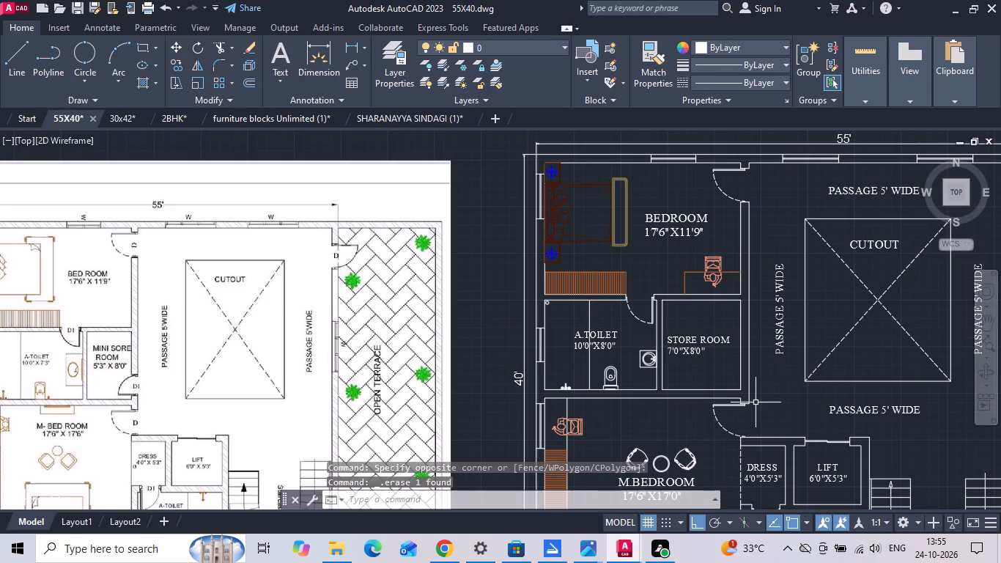
middle_click_drag(488, 386, 617, 331)
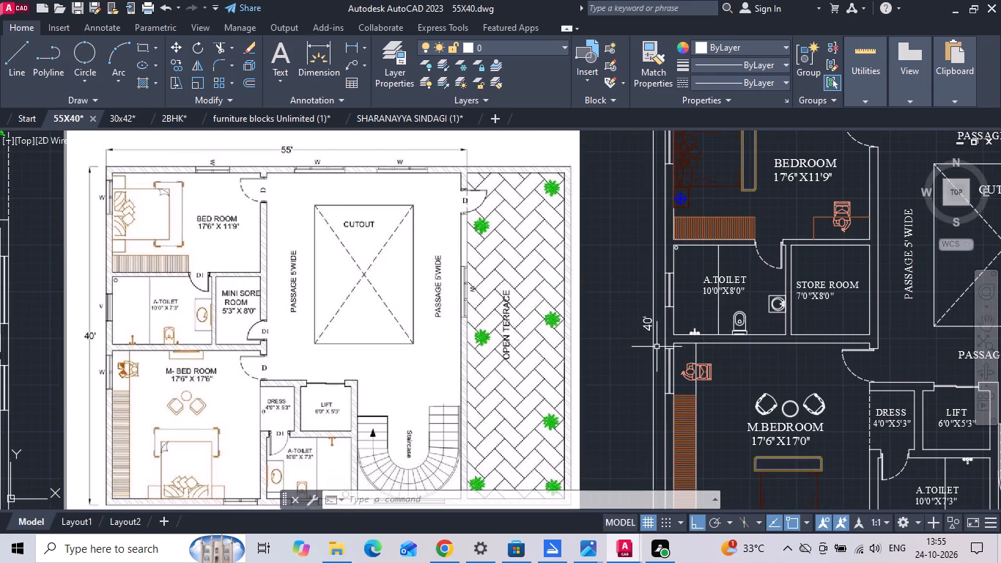
middle_click_drag(780, 339, 528, 337)
scroll(588, 333, "up", 1)
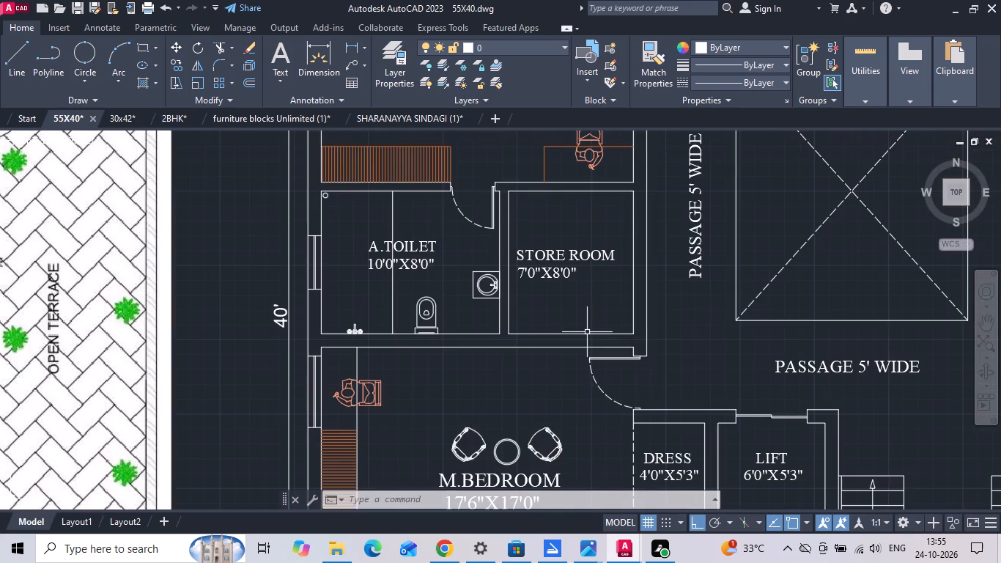
type("O 5")
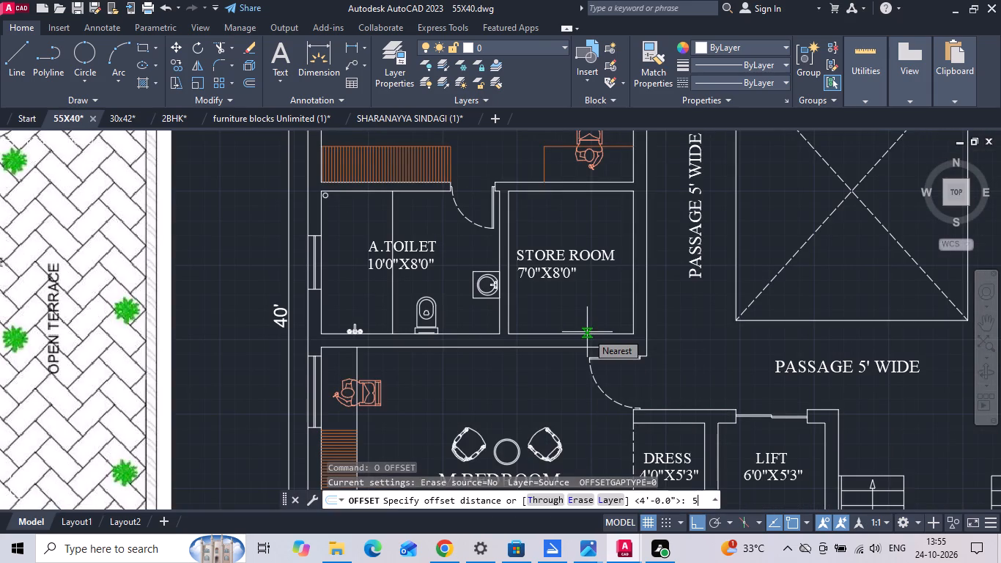
key("BackSpace")
key("6")
key("space")
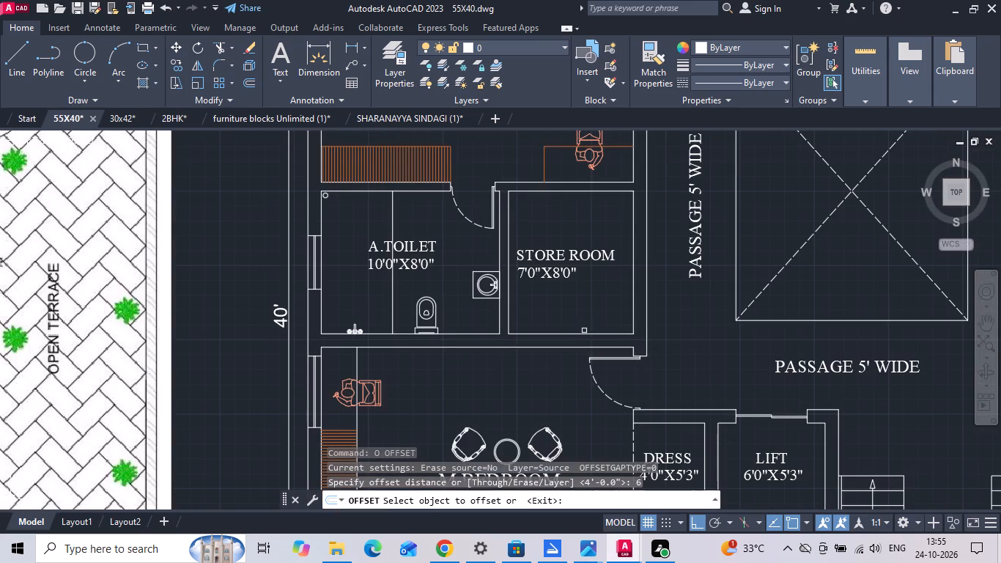
scroll(588, 339, "up", 1)
left_click(625, 331)
left_click(634, 300)
key("Escape")
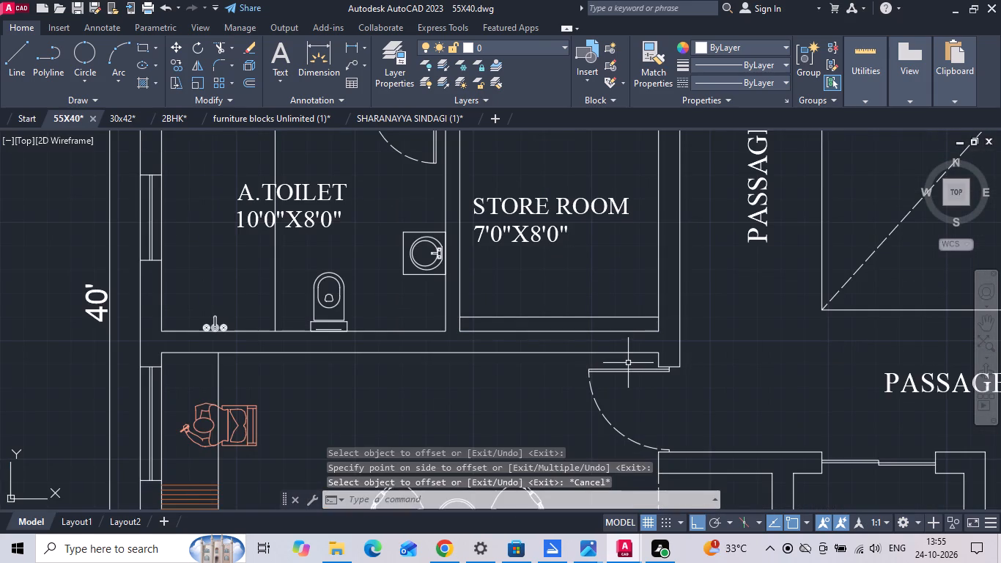
Extend the offset line to the outer passage wall line and trim its part inside the STORE ROOM, leaving a door jamb.
type("EX")
key("space")
left_click(638, 320)
left_click(643, 305)
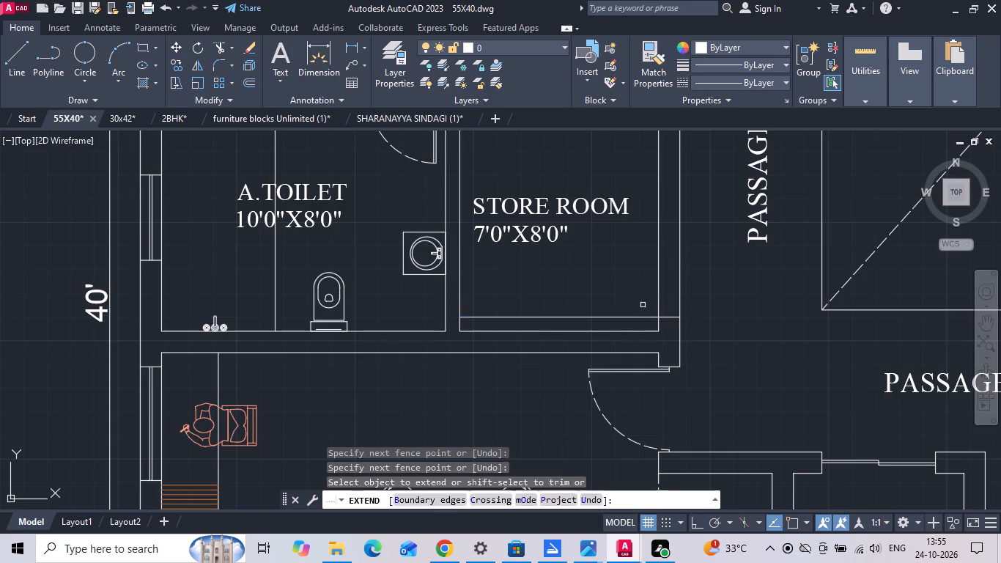
key("Escape")
type("TR")
key("space")
left_click(625, 316)
key("Escape")
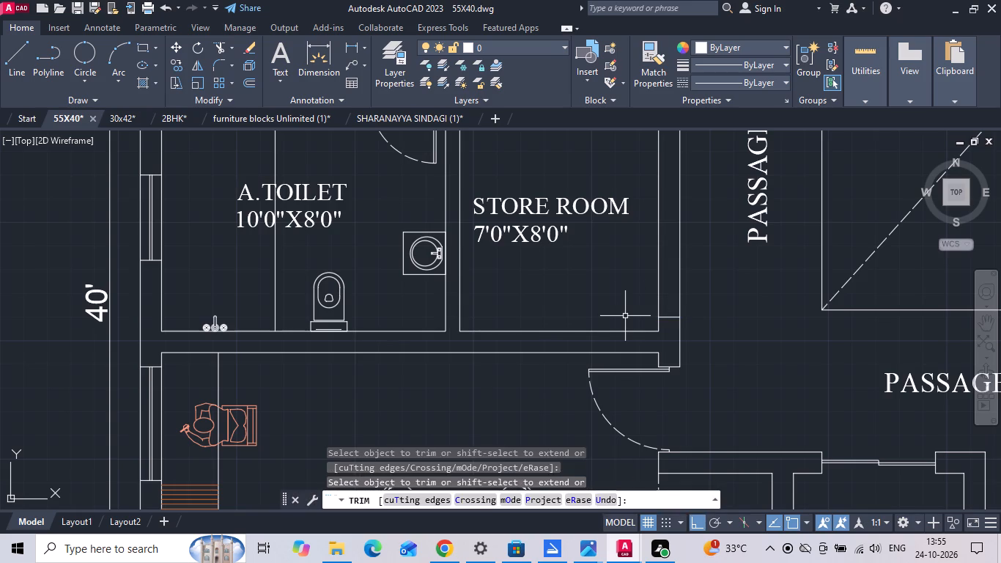
Offset the STORE ROOM's lower jamb line 2'6" upward and trim both wall lines between the jambs to form the door opening.
type("O 2'")
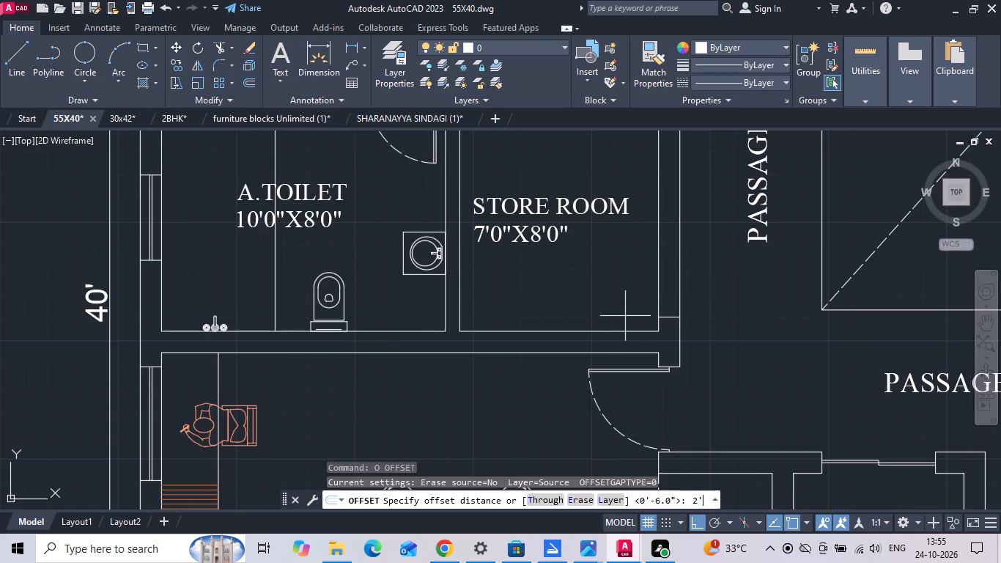
key("6")
key("space")
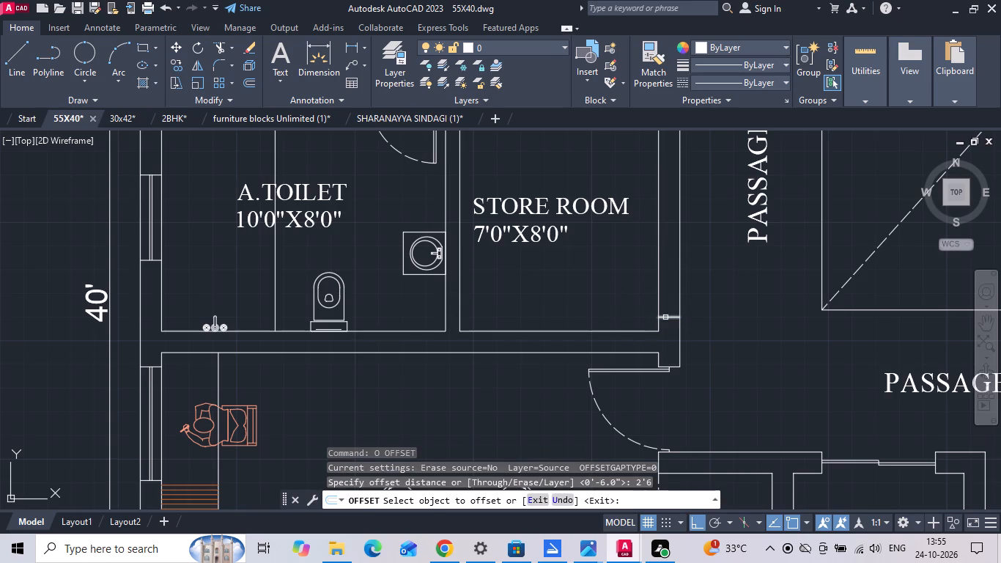
left_click(665, 317)
left_click(673, 268)
key("Escape")
key("t")
key("r")
key("space")
left_click_drag(697, 286, 575, 286)
scroll(653, 314, "down", 1)
key("Escape")
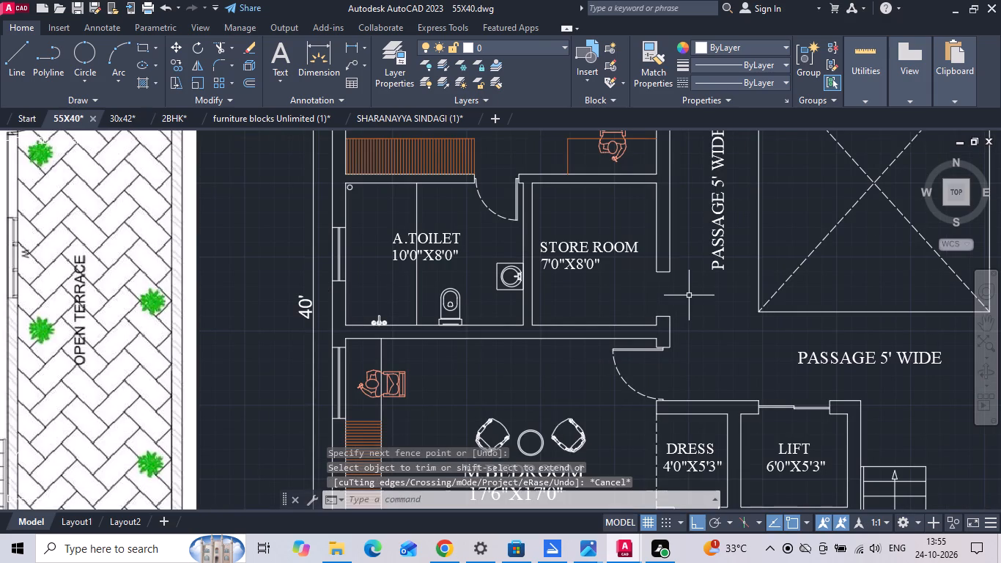
scroll(528, 192, "down", 2)
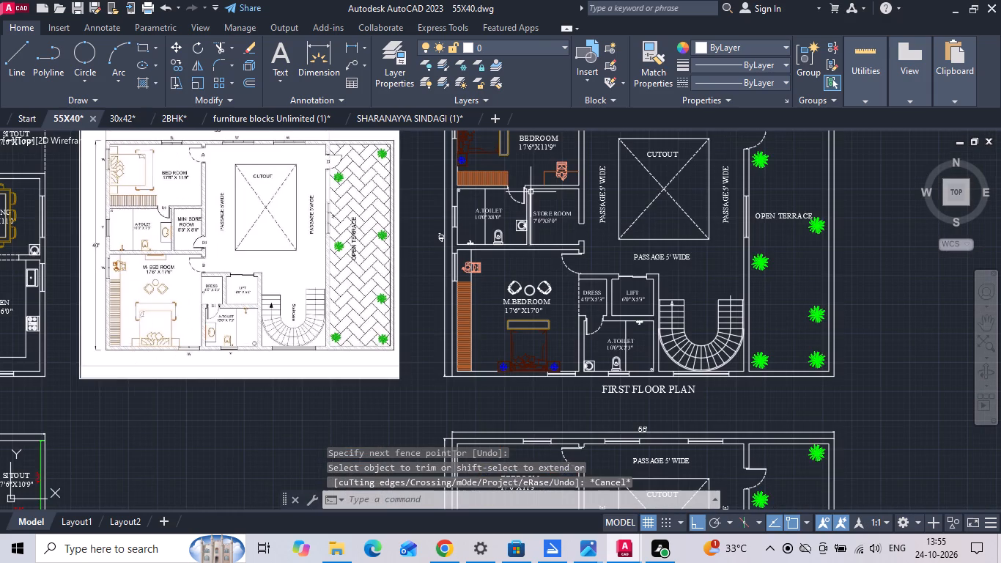
Copy the door of the A.TOILET beside the STORE ROOM across to the STORE ROOM's passage-side wall.
scroll(540, 191, "up", 2)
left_click(489, 216)
right_click(489, 216)
left_click(472, 227)
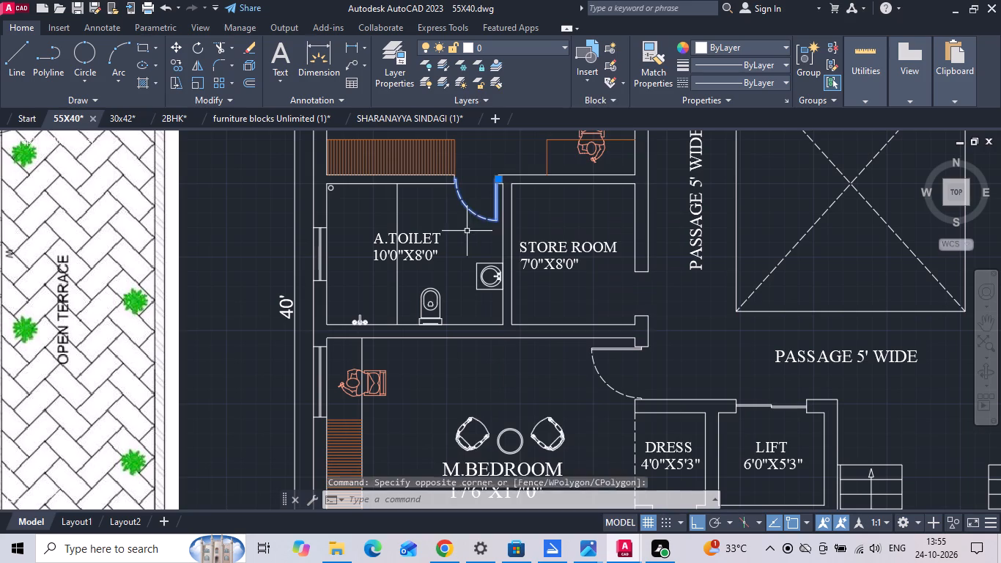
right_click(467, 231)
left_click(490, 279)
left_click(481, 204)
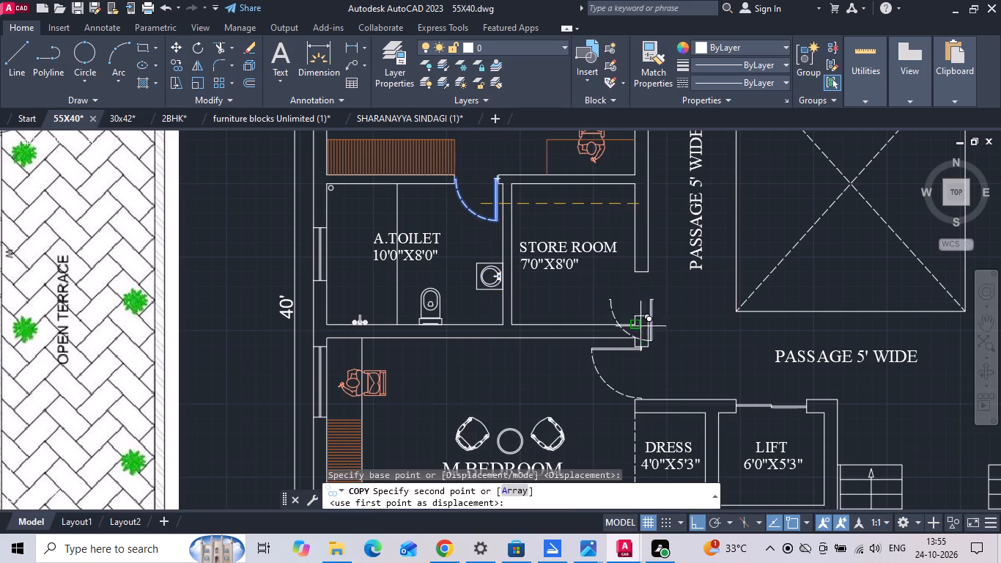
left_click(631, 301)
key("Escape")
Rotate the copied STORE ROOM door by 270° so its leaf lies horizontal.
left_click(631, 207)
left_click(622, 210)
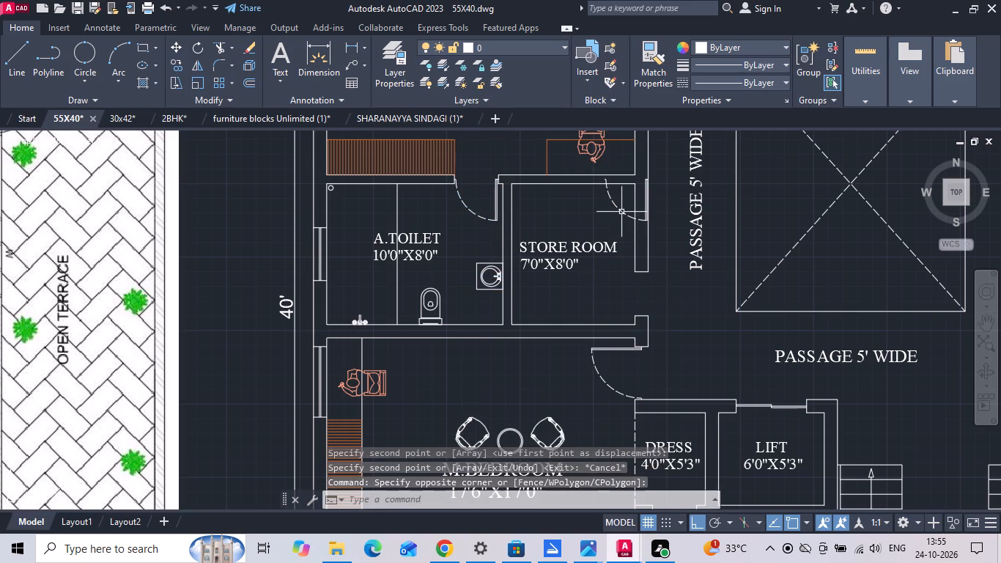
left_click(620, 214)
left_click(616, 199)
right_click(613, 199)
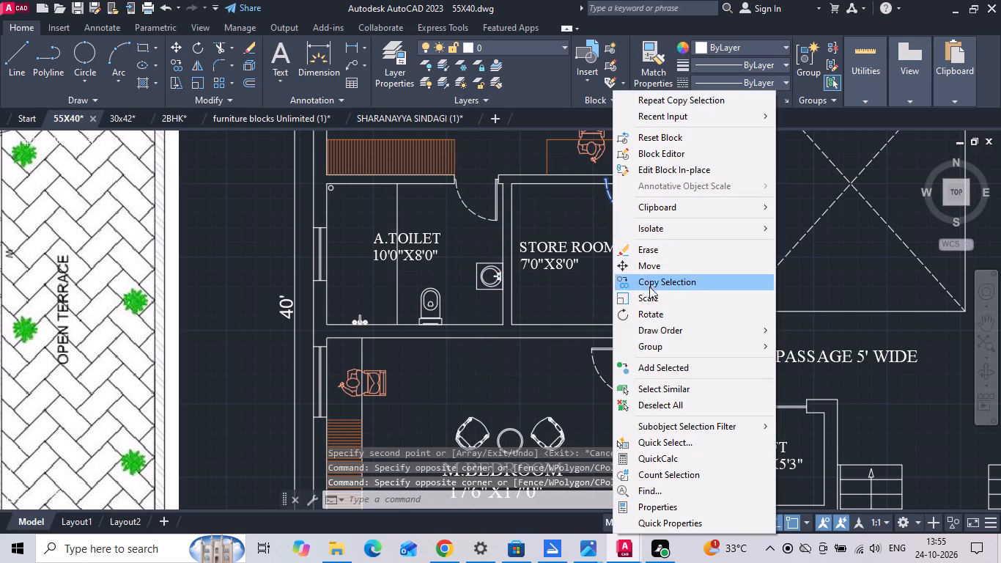
left_click(648, 314)
scroll(620, 245, "up", 1)
left_click(616, 193)
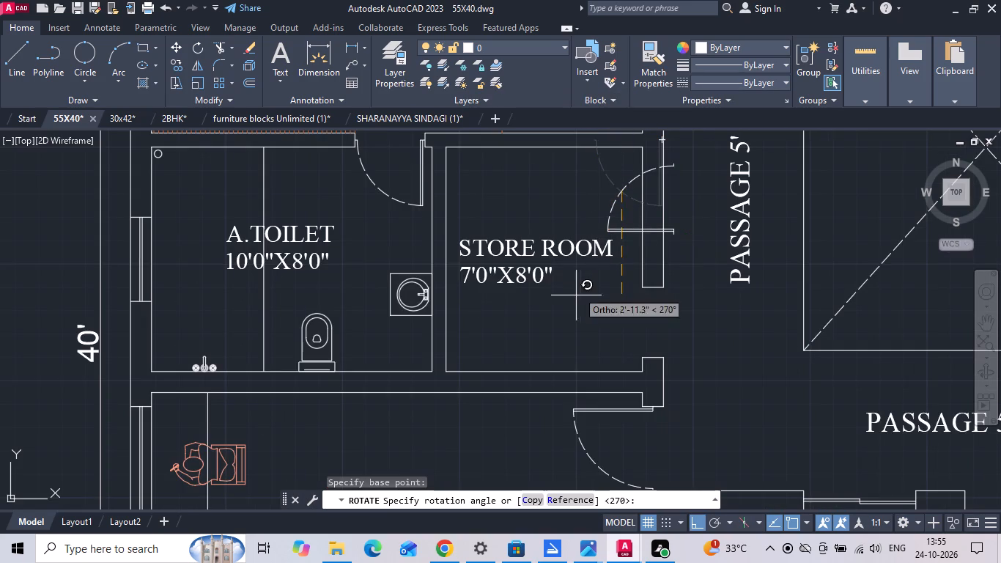
left_click(588, 322)
Move the rotated door by its leaf's hinge-end corner onto the lower jamb of the STORE ROOM opening.
left_click(630, 224)
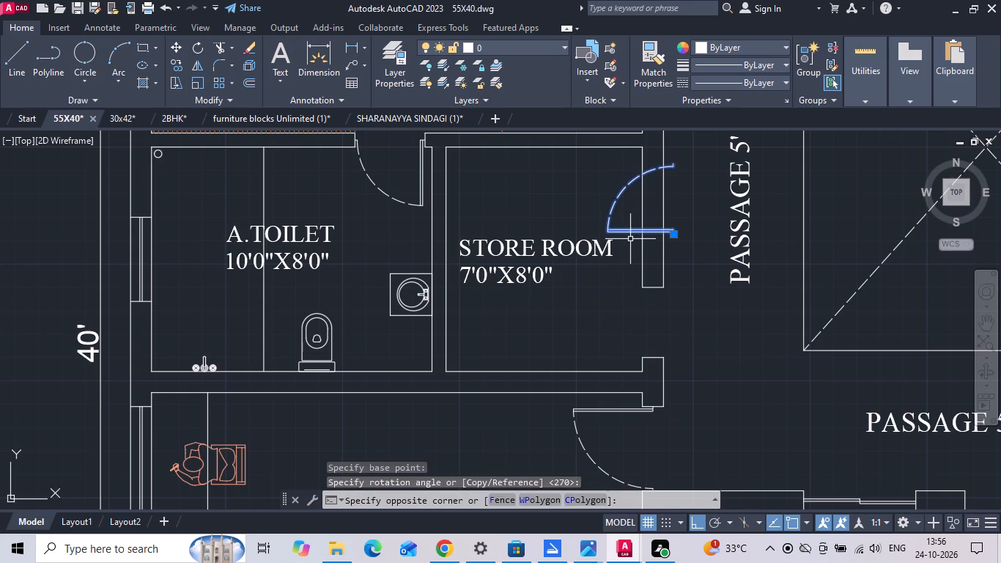
left_click(630, 239)
right_click(630, 239)
left_click(654, 260)
scroll(671, 234, "up", 2)
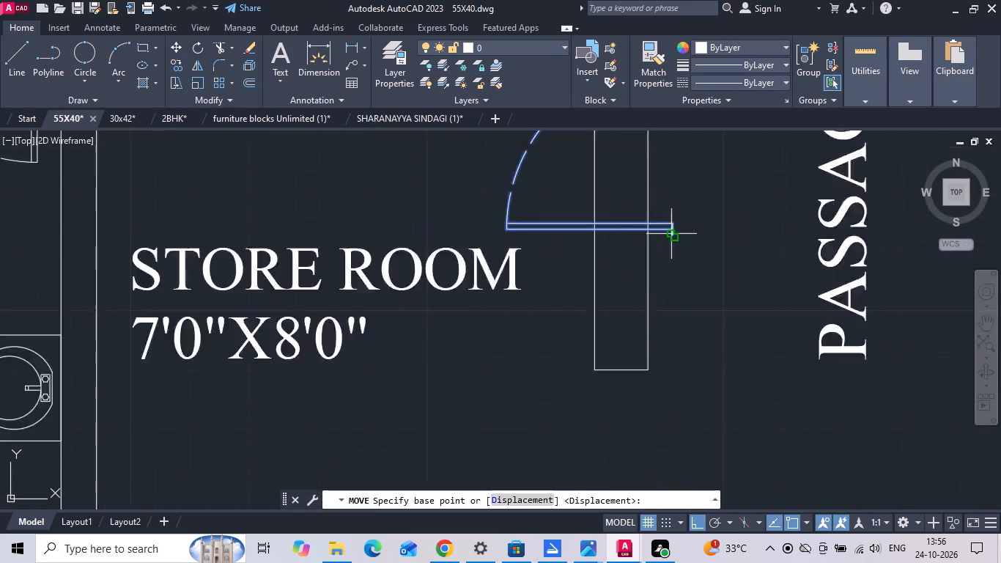
scroll(671, 234, "up", 3)
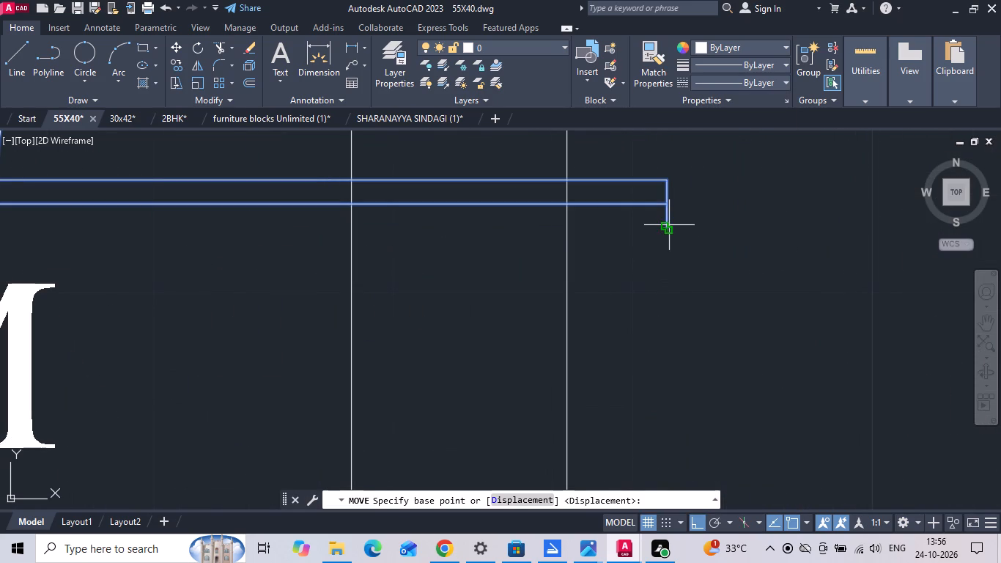
left_click(667, 227)
scroll(666, 227, "down", 4)
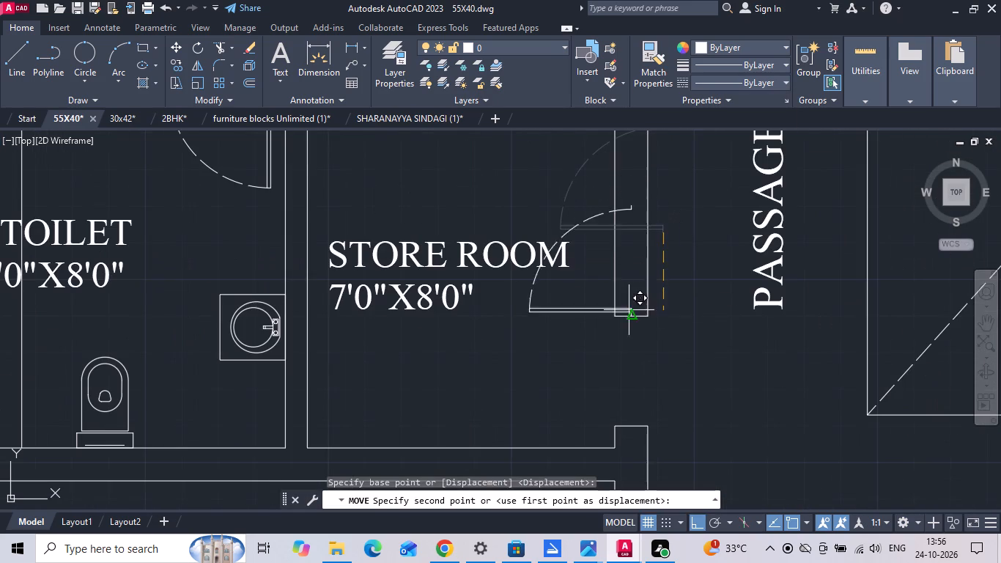
left_click(631, 422)
Erase the entire outdated first floor plan copy below the furnished plan.
scroll(610, 314, "down", 1)
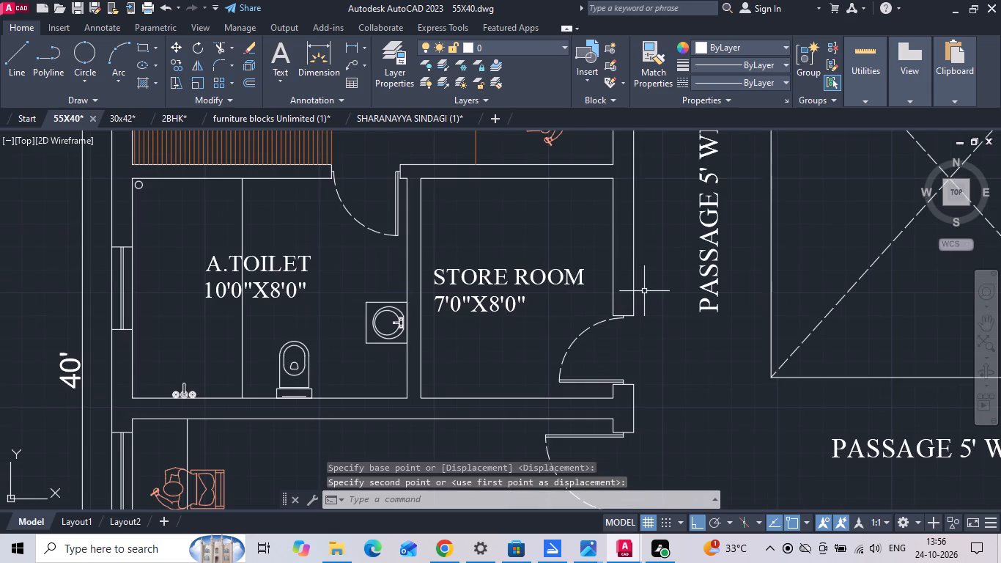
scroll(591, 271, "down", 2)
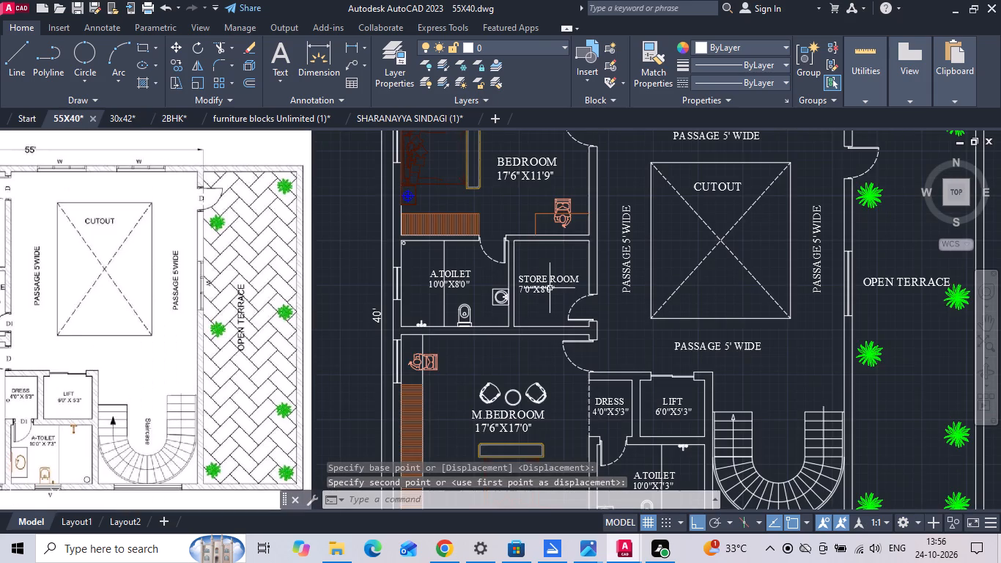
scroll(520, 290, "down", 3)
middle_click_drag(511, 392, 509, 336)
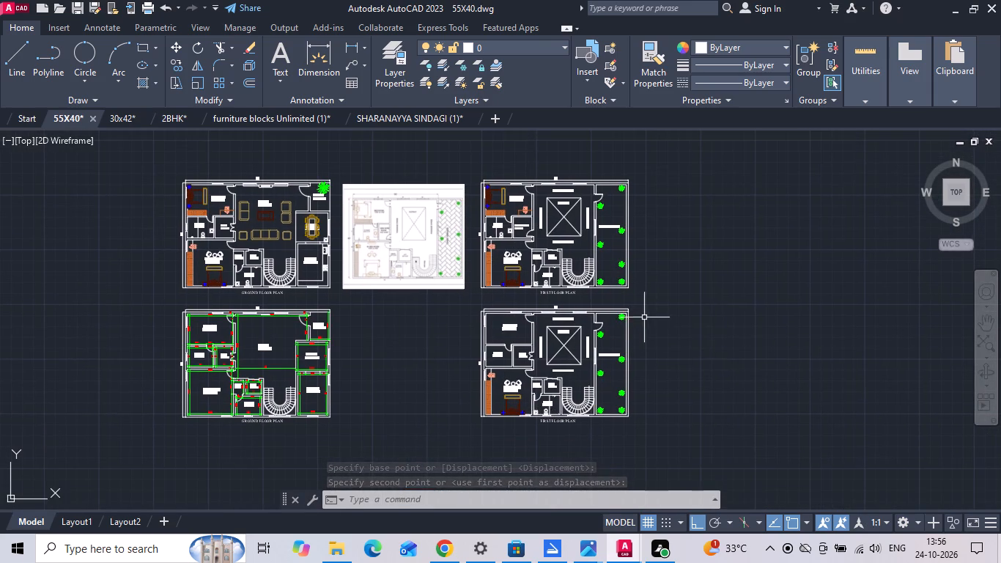
left_click(646, 309)
left_click(438, 433)
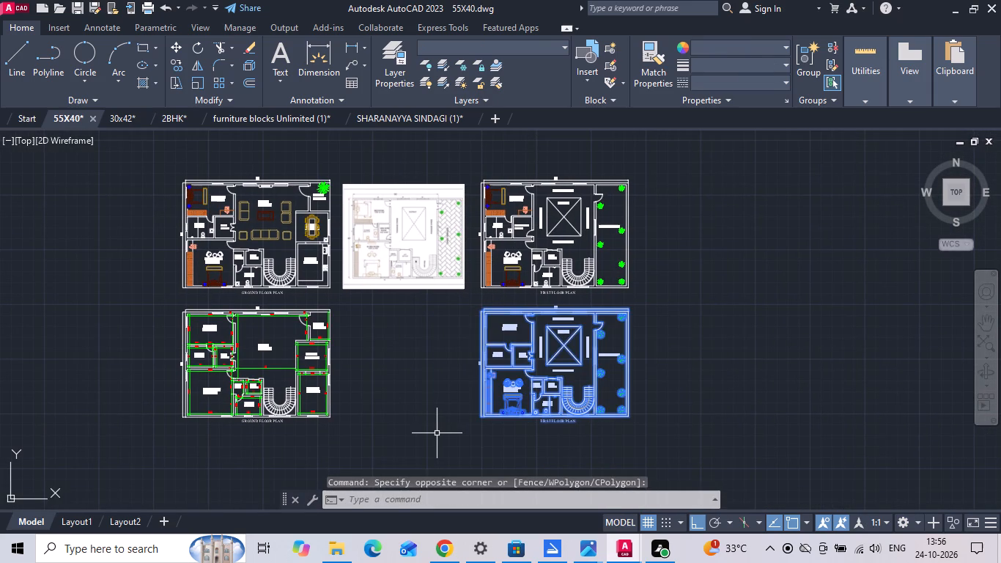
key("Delete")
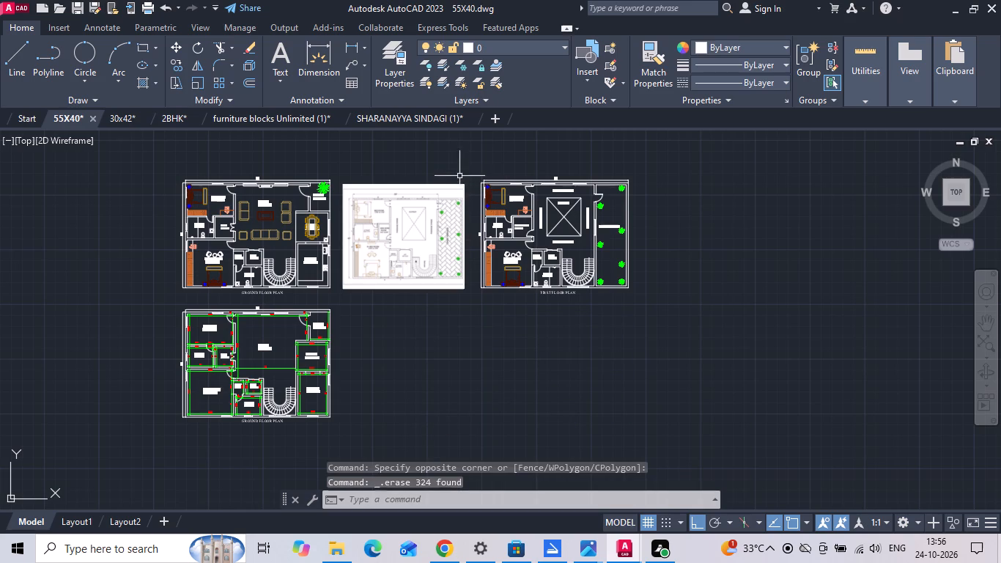
Copy the complete furnished FIRST FLOOR PLAN straight down into the space below it.
left_click(476, 172)
left_click(669, 328)
right_click(669, 328)
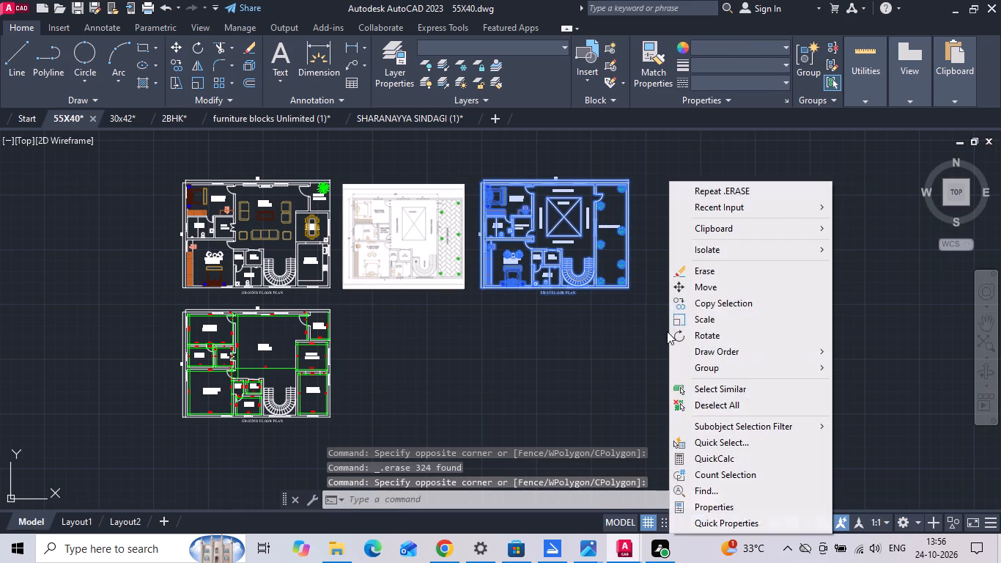
left_click(682, 303)
left_click_drag(699, 265, 703, 280)
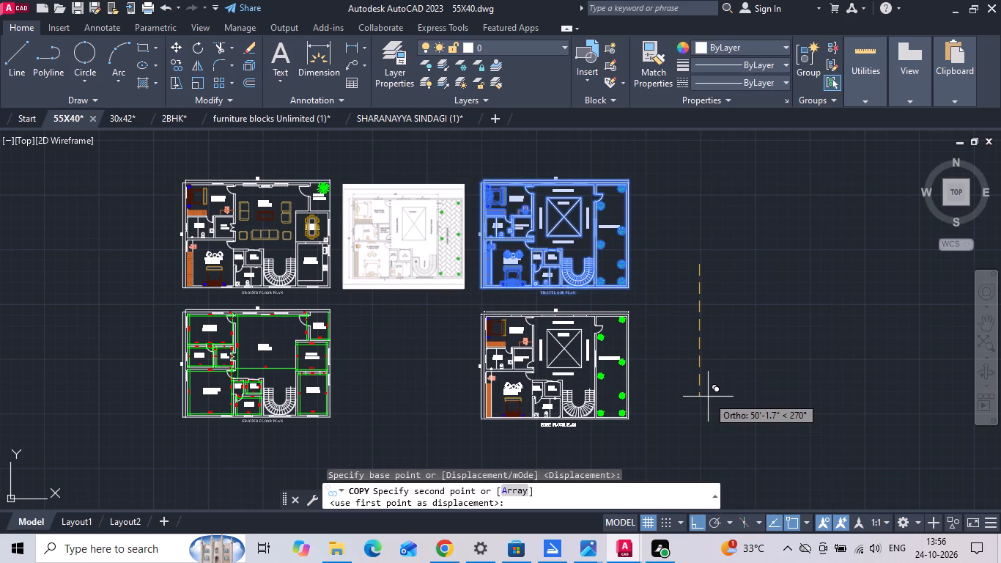
left_click(706, 389)
key("Escape")
Erase the bed, bench, wardrobe and study table from the BEDROOM in the lower plan copy.
scroll(517, 306, "up", 4)
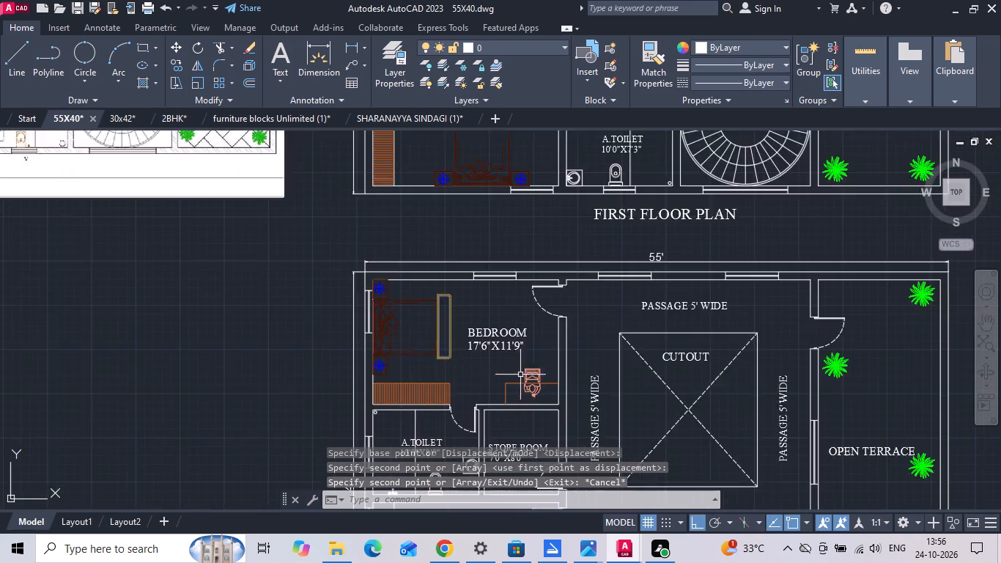
scroll(520, 375, "up", 1)
middle_click_drag(538, 370, 600, 304)
left_click_drag(640, 281, 610, 320)
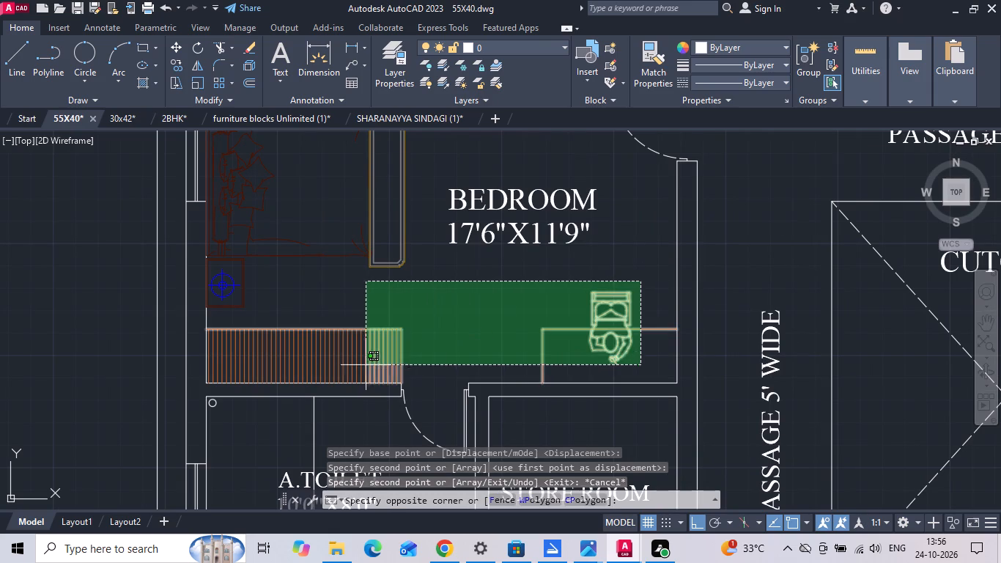
scroll(217, 345, "up", 1)
left_click(217, 345)
key("Delete")
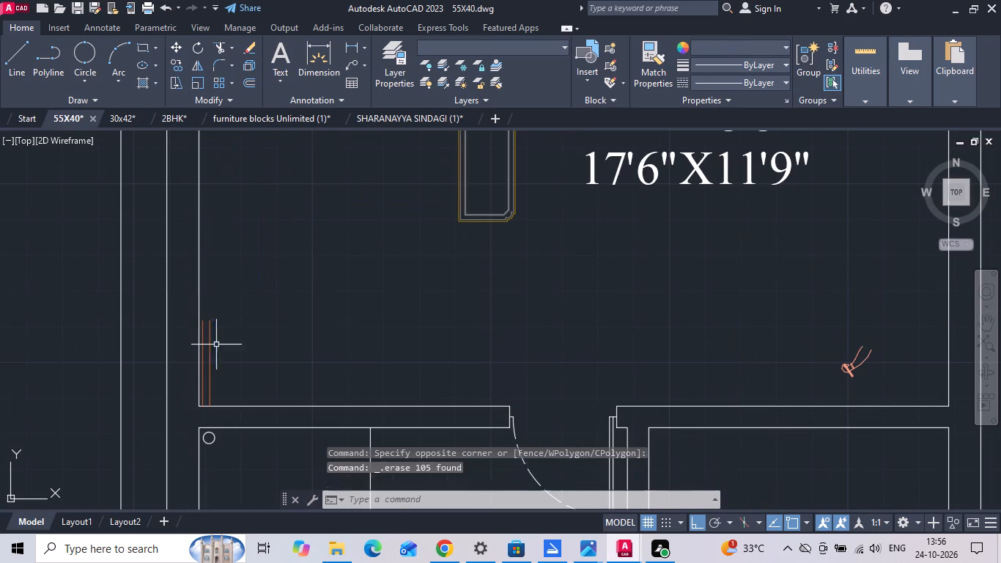
left_click_drag(504, 197, 496, 216)
left_click(424, 304)
key("Delete")
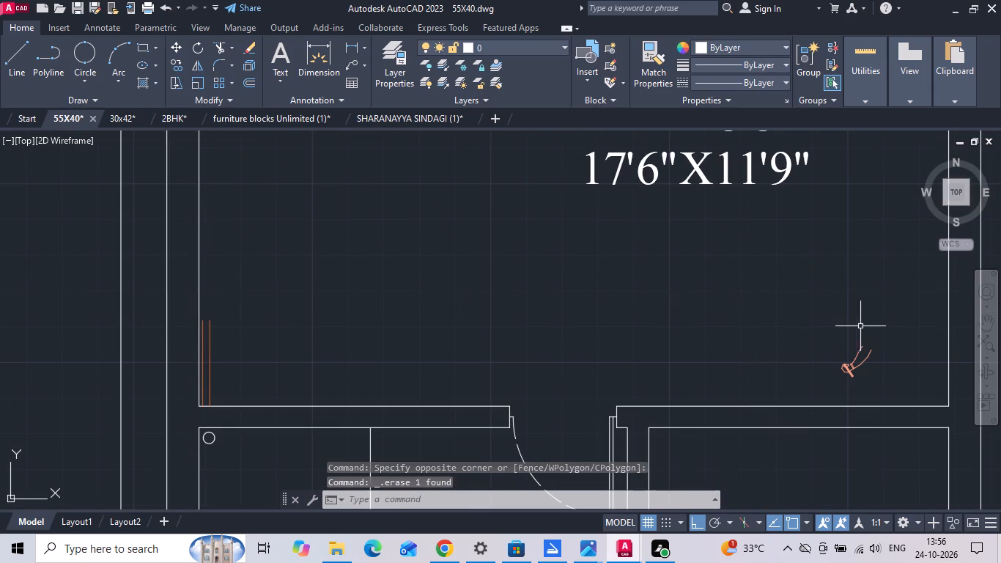
Erase the leftover chair figure fragments and remaining wardrobe lines in the lower copy's BEDROOM.
left_click_drag(864, 325, 852, 355)
left_click(806, 378)
key("Delete")
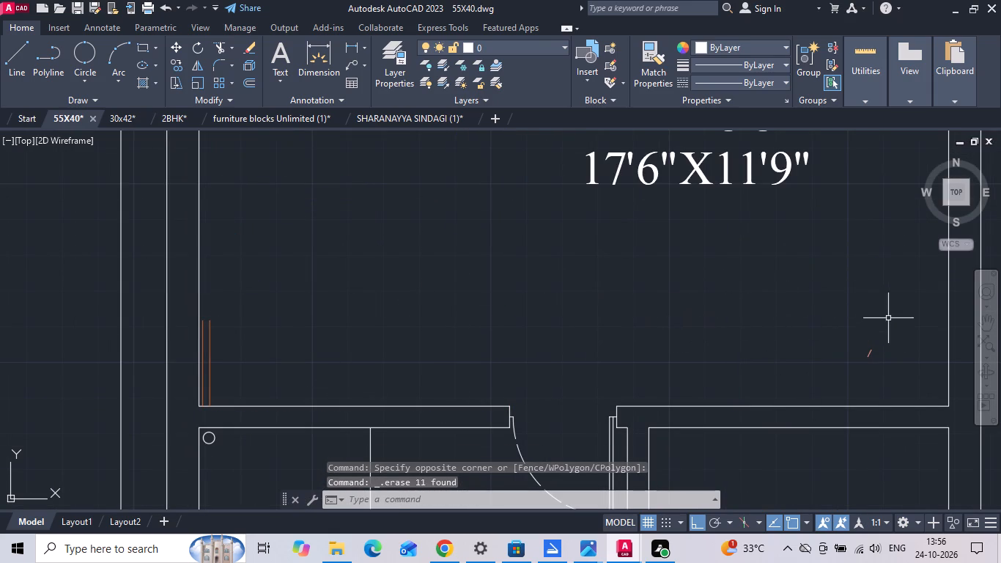
left_click_drag(892, 327, 884, 334)
scroll(231, 353, "up", 1)
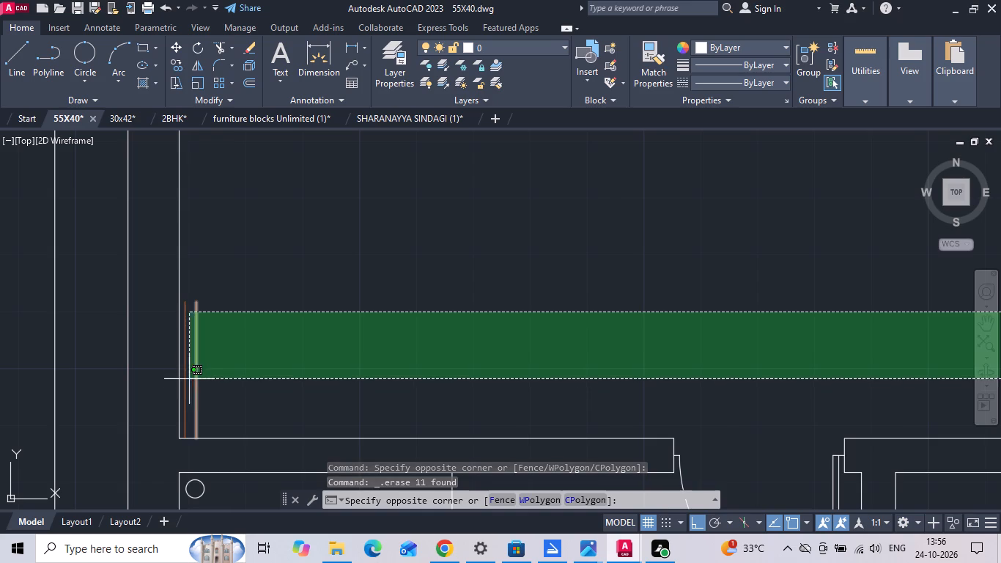
left_click(183, 395)
key("Delete")
Move the BEDROOM 17'6"X11'9" label horizontally left towards the centre of the emptied room.
scroll(333, 320, "down", 2)
scroll(431, 287, "down", 1)
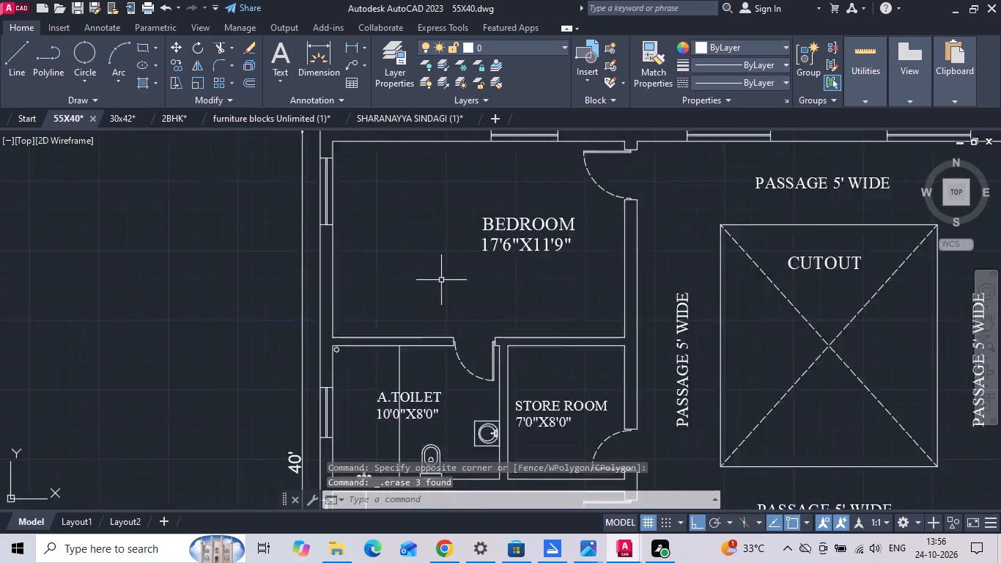
scroll(451, 274, "down", 1)
left_click(476, 250)
right_click(476, 250)
left_click(443, 259)
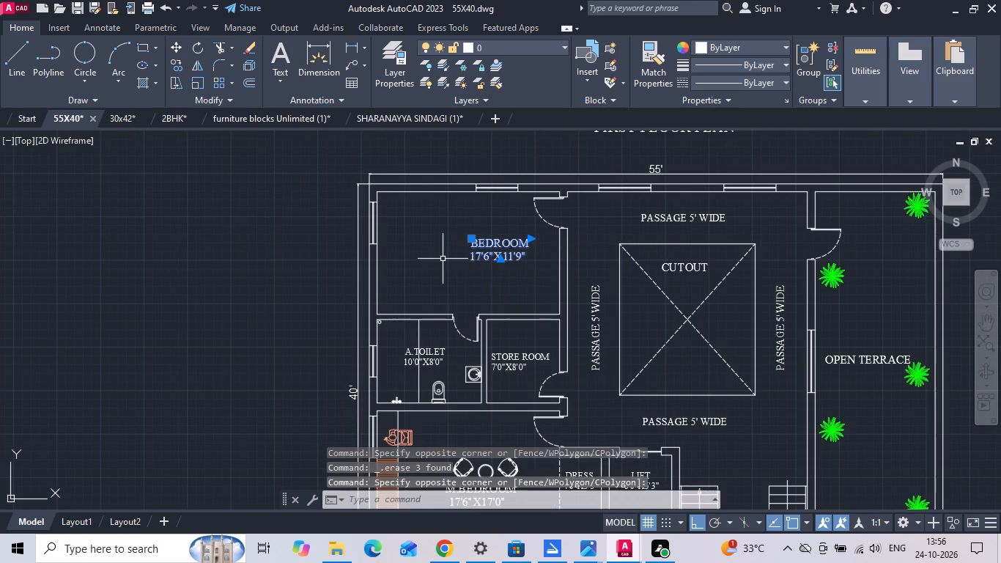
right_click(443, 259)
left_click(468, 268)
scroll(471, 269, "up", 1)
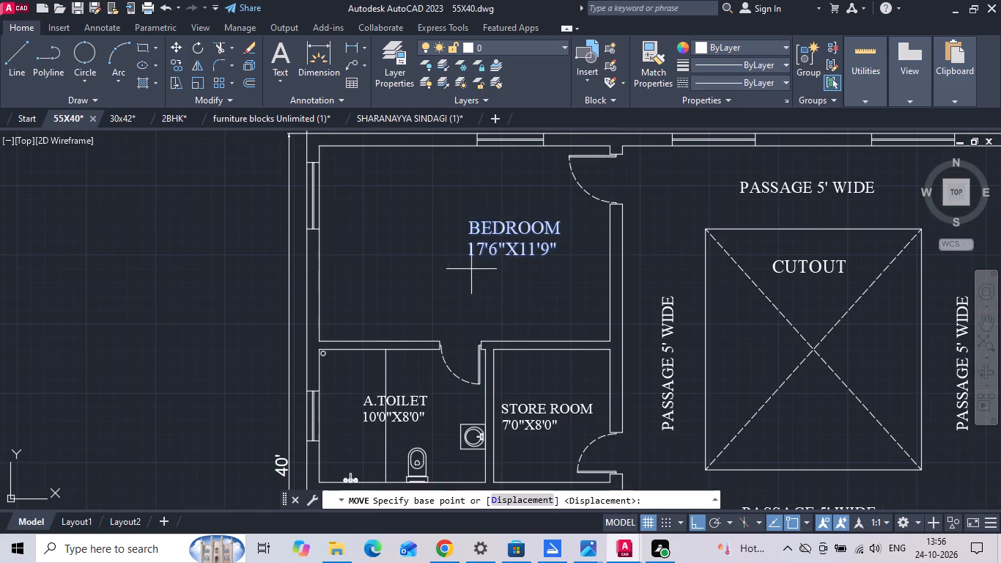
left_click(544, 292)
left_click(473, 301)
Erase the floor drain, shower partition line, washbasin, WC and tap from the 10'0"X8'0" A.TOILET in the lower copy.
middle_click_drag(435, 320, 468, 212)
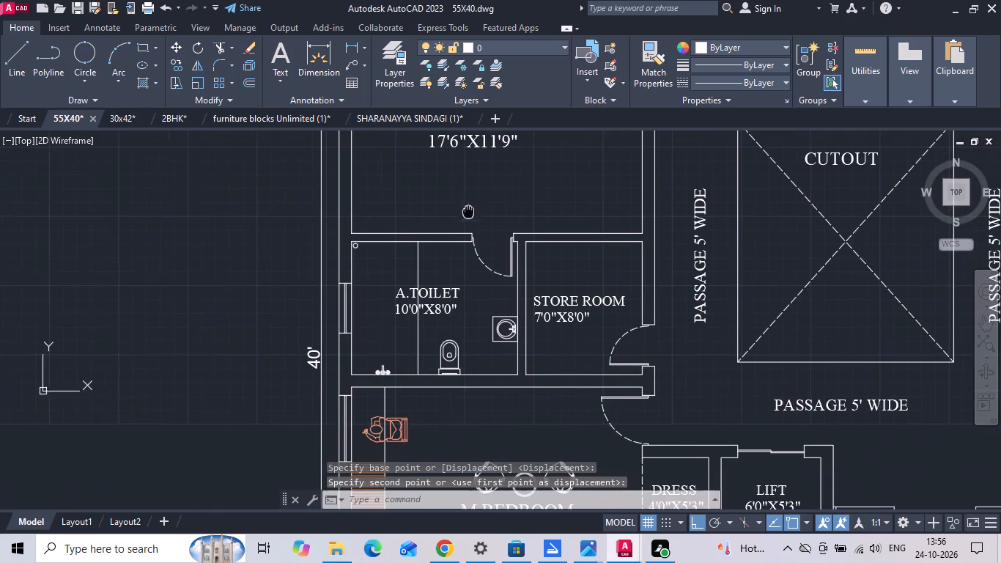
scroll(364, 249, "up", 2)
left_click(344, 240)
left_click_drag(488, 254, 480, 258)
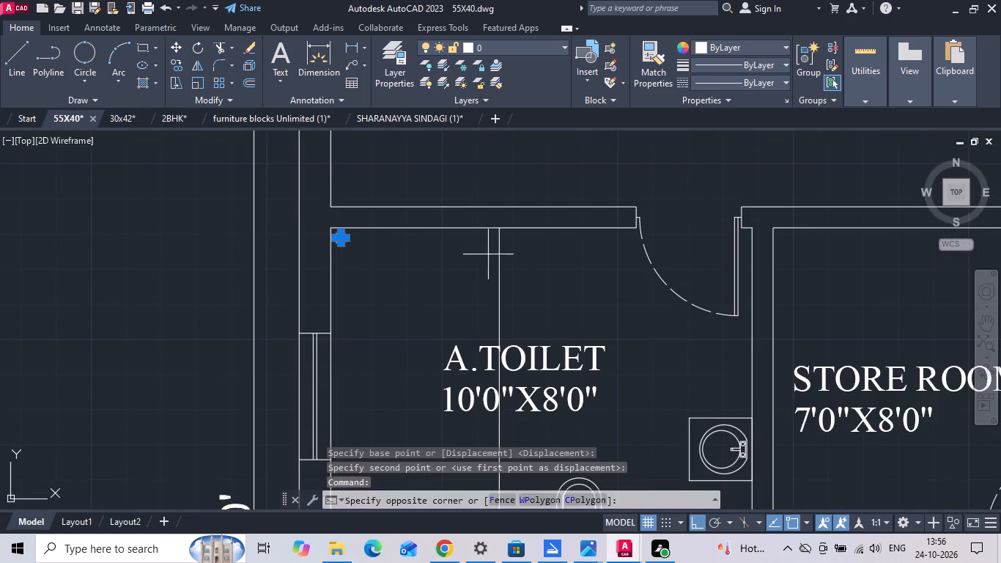
left_click_drag(480, 258, 454, 264)
left_click(446, 265)
left_click_drag(527, 256, 446, 268)
left_click(446, 268)
scroll(473, 161, "down", 2)
scroll(512, 274, "up", 2)
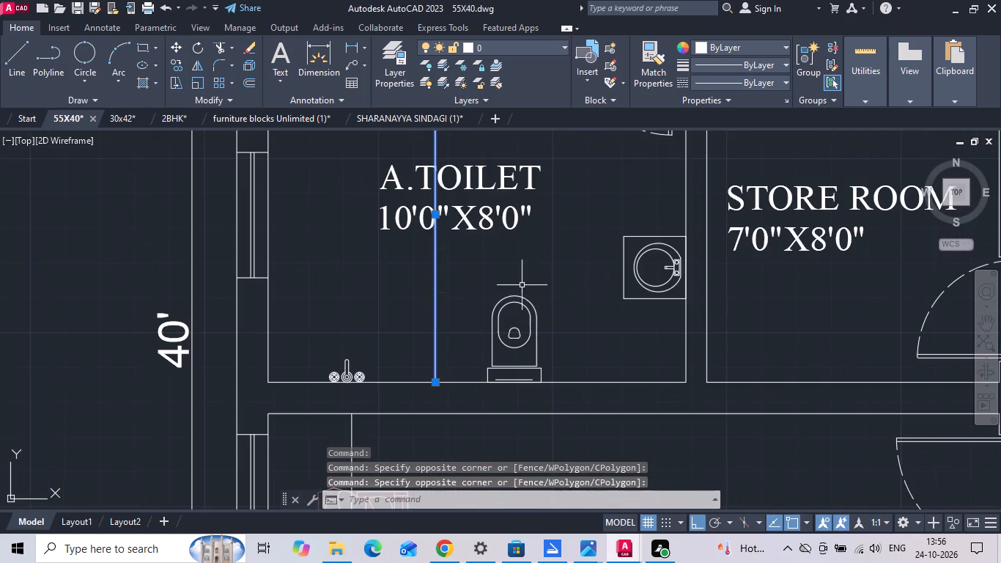
left_click_drag(640, 287, 604, 314)
left_click_drag(552, 293, 439, 338)
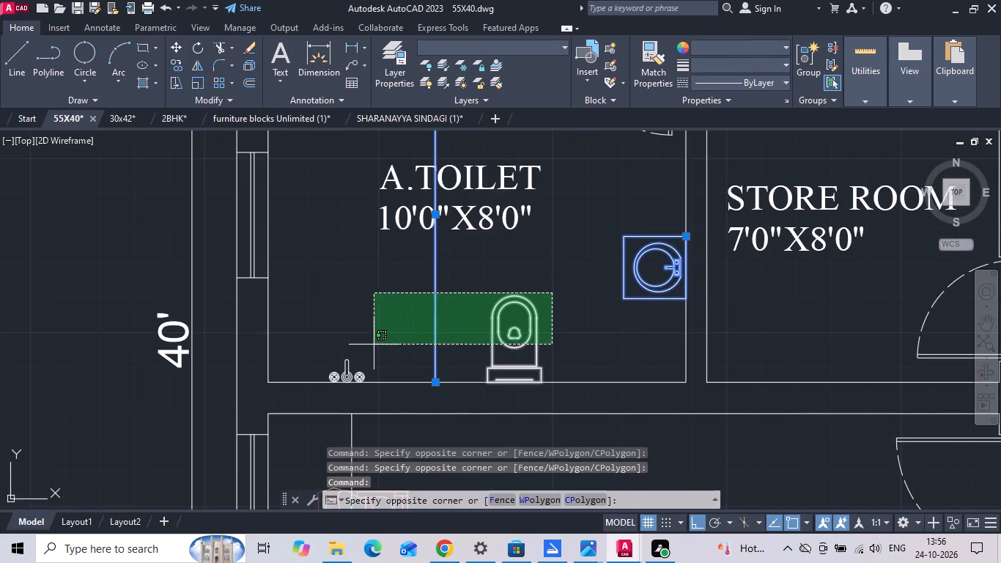
left_click_drag(323, 367, 329, 357)
key("Delete")
Erase the seated chair figure, table edge line and hatched wardrobe along the M.BEDROOM's left wall.
scroll(405, 223, "down", 3)
scroll(385, 333, "up", 2)
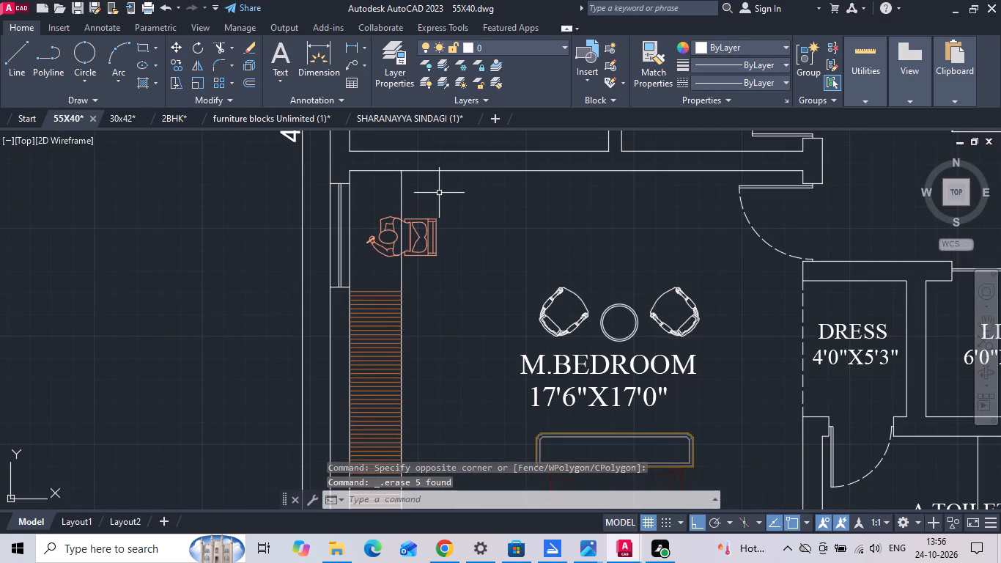
left_click_drag(441, 191, 430, 214)
middle_click_drag(377, 350, 384, 303)
scroll(387, 289, "down", 2)
scroll(390, 397, "up", 3)
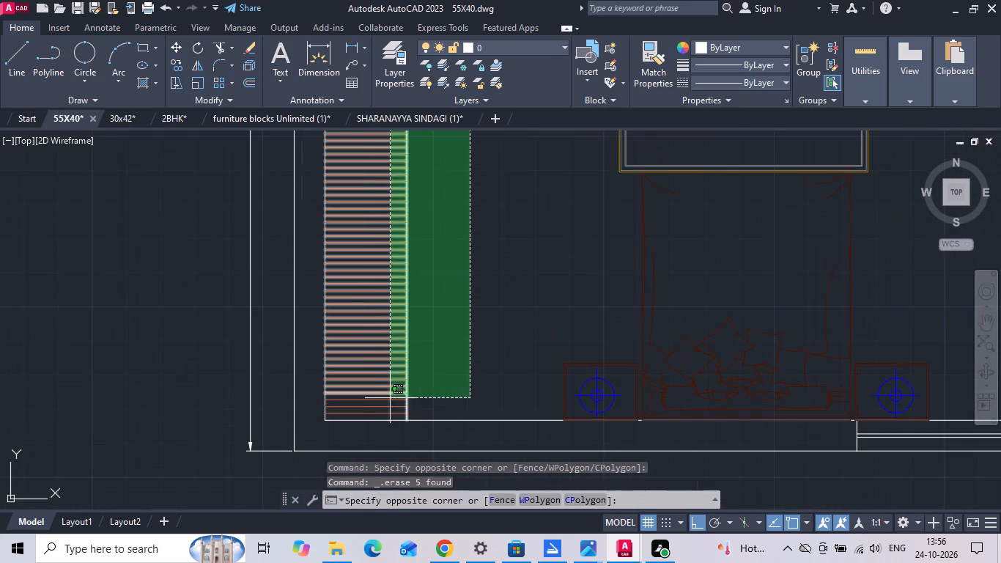
scroll(359, 416, "up", 1)
left_click(339, 419)
key("Delete")
Erase the bed with side tables, the bench, and the armchairs with round table from the M.BEDROOM.
scroll(328, 362, "down", 3)
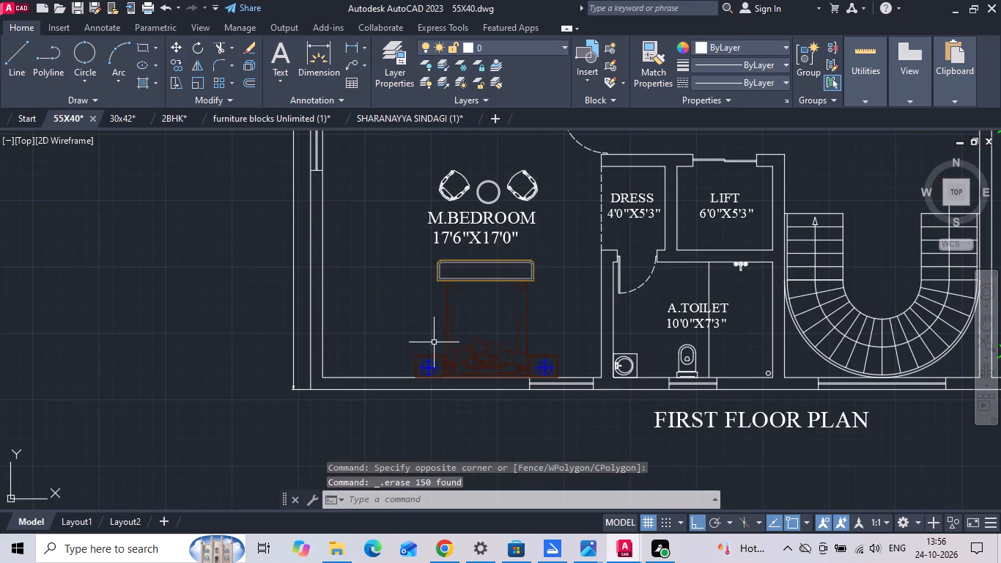
left_click_drag(545, 276, 543, 282)
left_click(439, 324)
key("Delete")
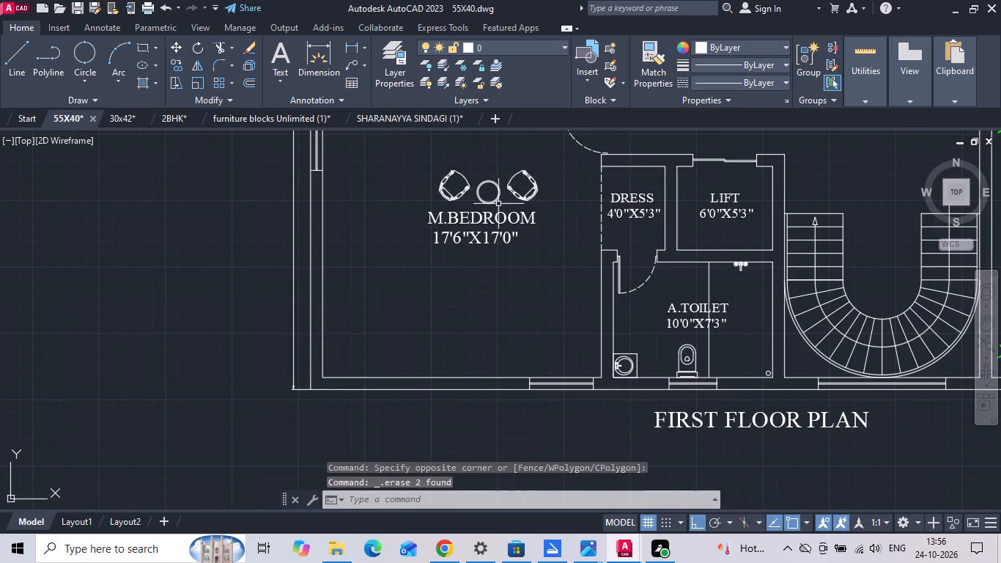
left_click_drag(536, 181, 509, 194)
key("Delete")
Erase the shower partition line, WC and washbasin from the 10'0"X7'3" A.TOILET in the lower copy.
scroll(407, 313, "down", 1)
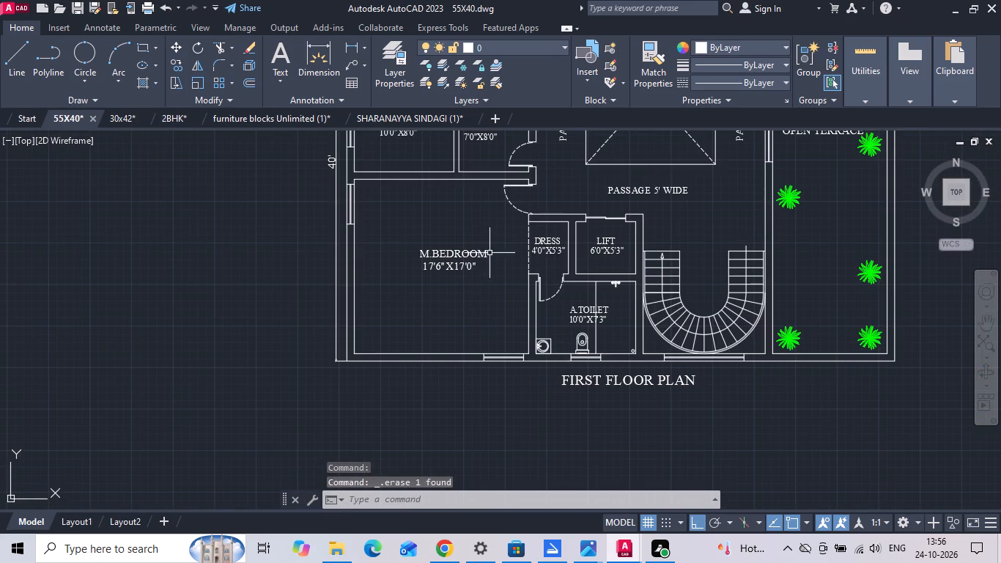
scroll(620, 325, "up", 2)
left_click_drag(574, 361, 564, 367)
left_click(433, 377)
key("Delete")
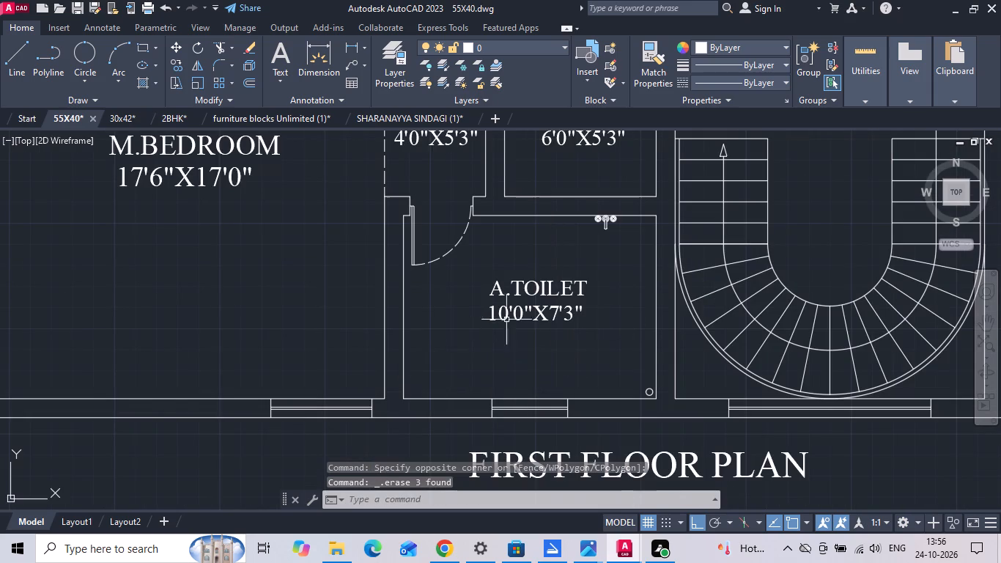
Erase the tap fitting and the floor drain circle from the 10'0"X7'3" A.TOILET in the lower copy.
left_click(604, 224)
key("Delete")
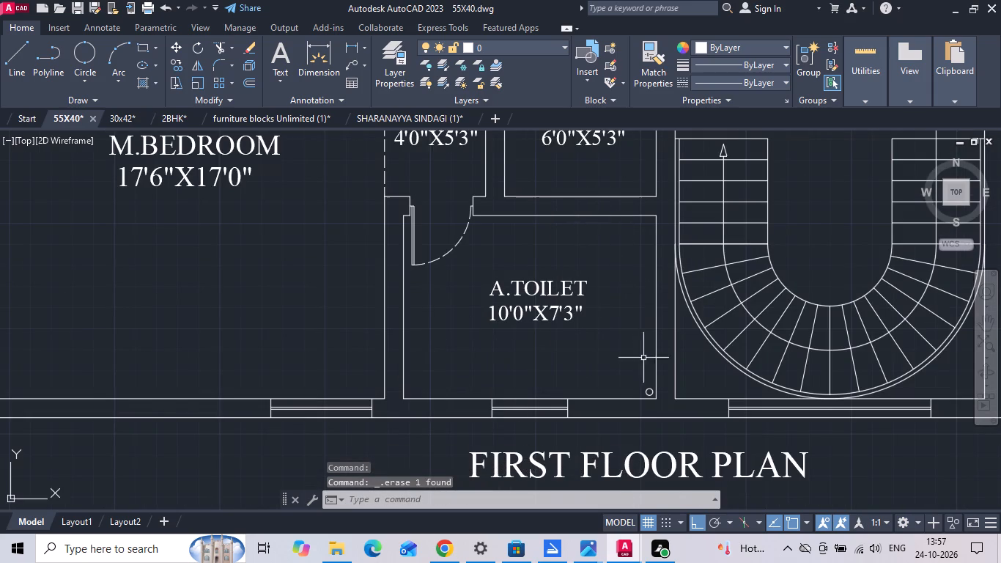
left_click(646, 391)
key("Delete")
Draw a horizontal guide line from the lower ground floor plan's outer corner at the SITOUT to the lower first floor plan's outer wall.
scroll(560, 386, "down", 2)
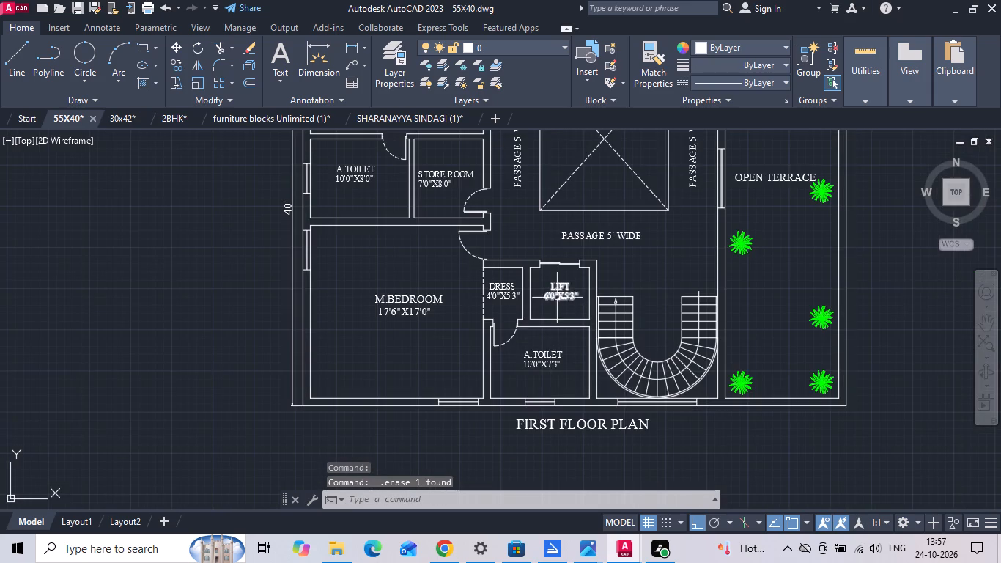
middle_click_drag(714, 331, 611, 486)
scroll(569, 208, "down", 1)
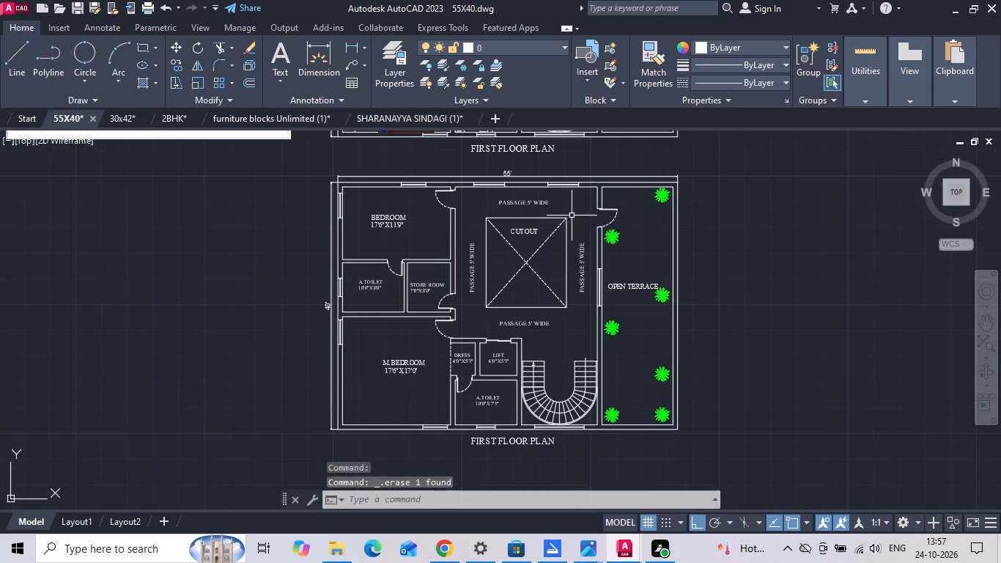
scroll(657, 260, "down", 2)
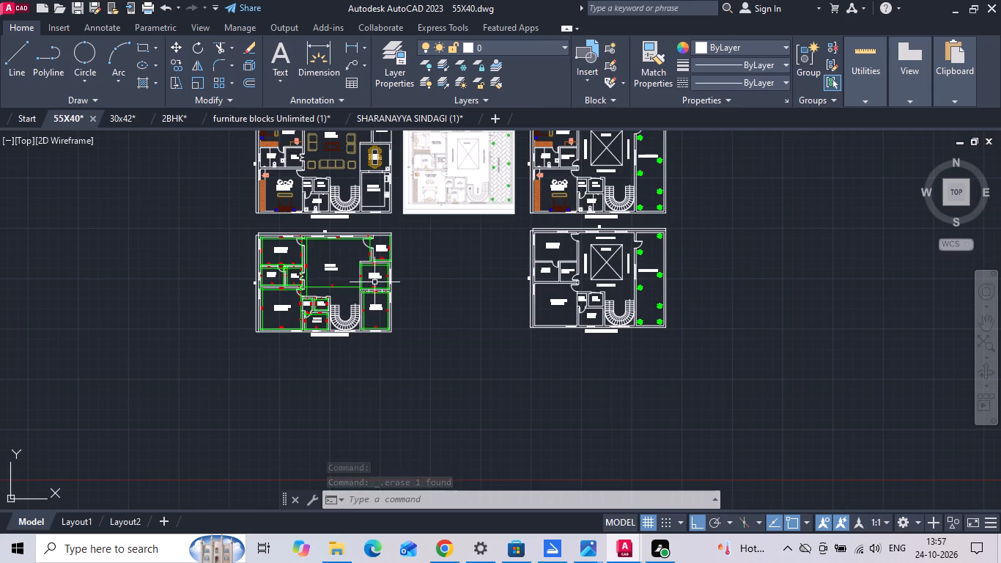
type("L")
key("space")
scroll(408, 219, "up", 3)
scroll(350, 273, "up", 2)
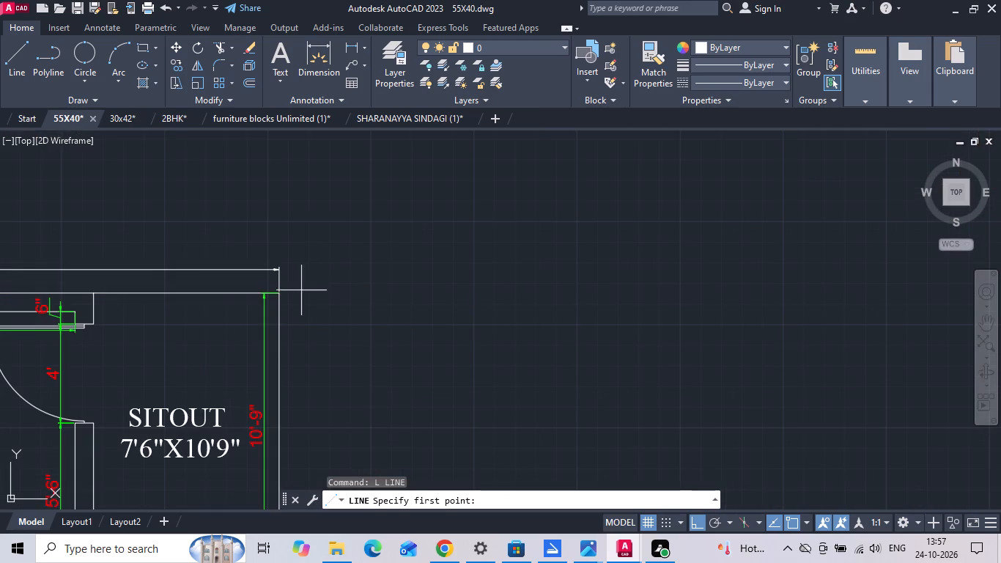
left_click(278, 295)
scroll(278, 295, "down", 2)
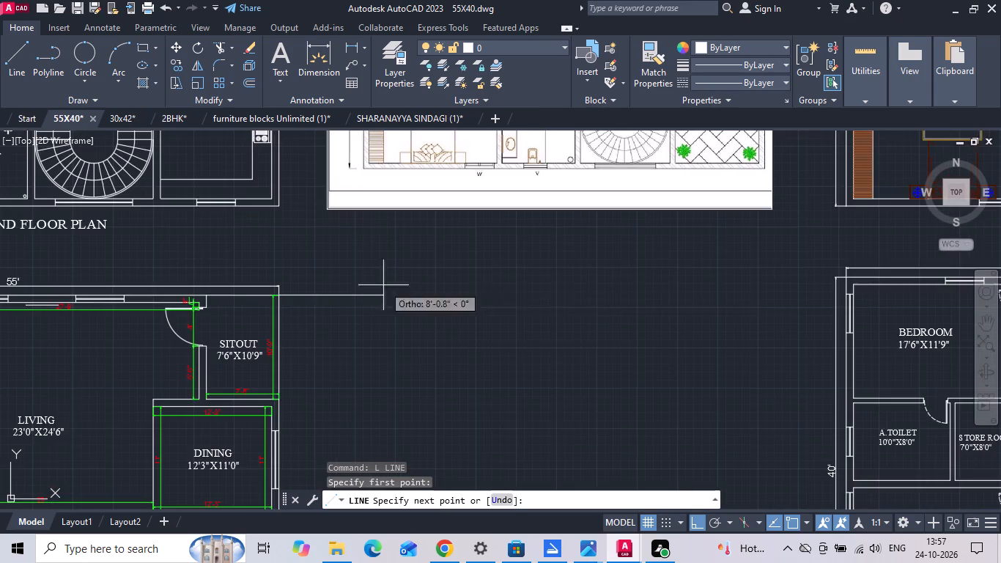
middle_click_drag(667, 284, 480, 303)
scroll(622, 301, "up", 3)
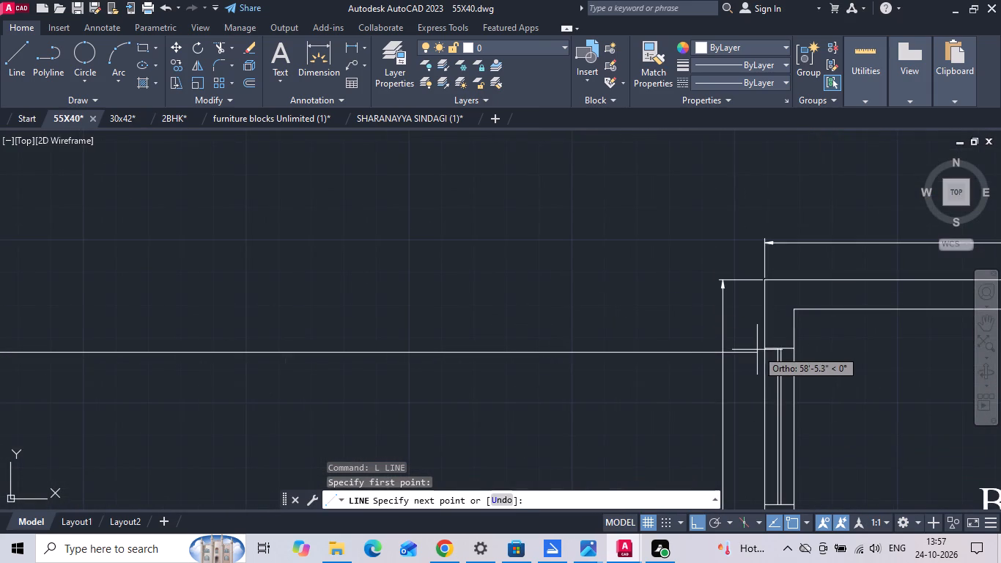
scroll(757, 350, "up", 2)
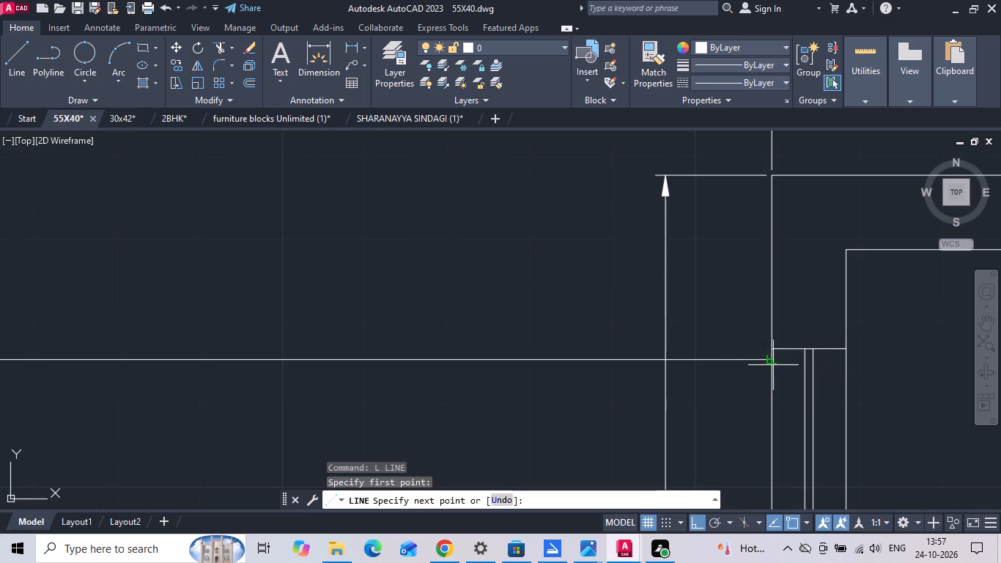
left_click(769, 361)
scroll(687, 320, "down", 3)
key("Escape")
scroll(596, 262, "down", 2)
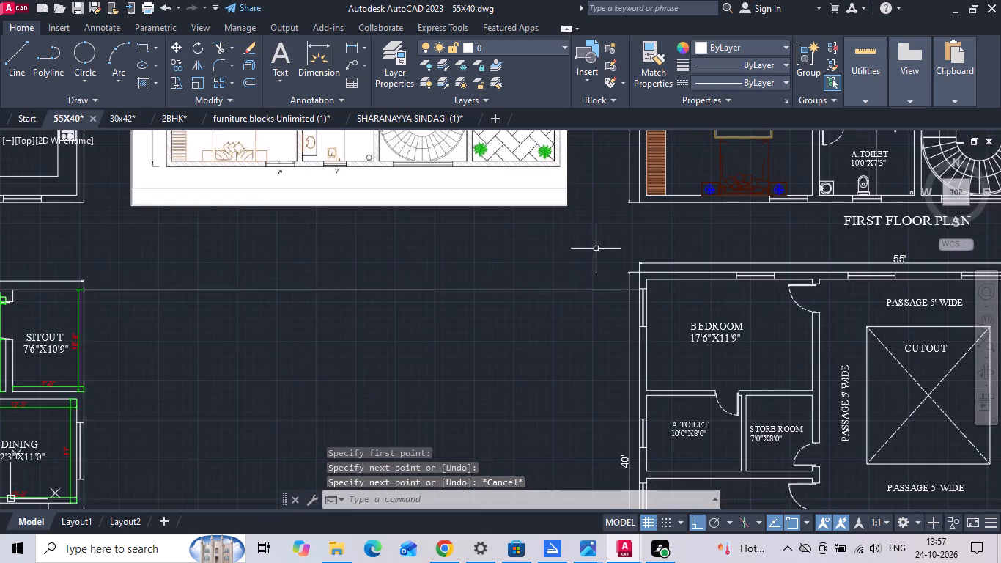
Move the whole lower first floor plan down so its outer corner at the BEDROOM meets the end of the guide line.
left_click(596, 247)
scroll(596, 247, "down", 2)
left_click(852, 432)
right_click(859, 328)
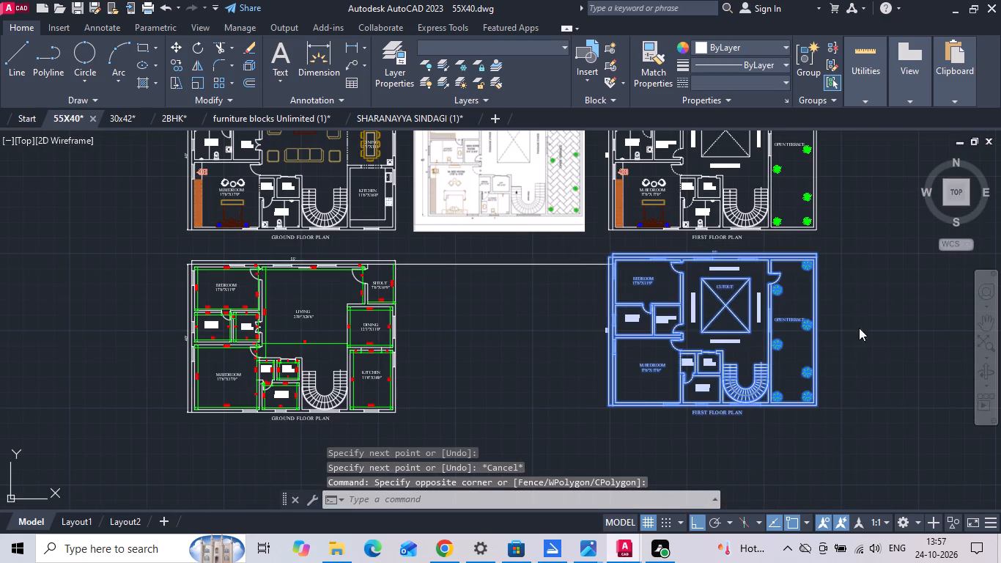
left_click(881, 289)
scroll(629, 271, "up", 3)
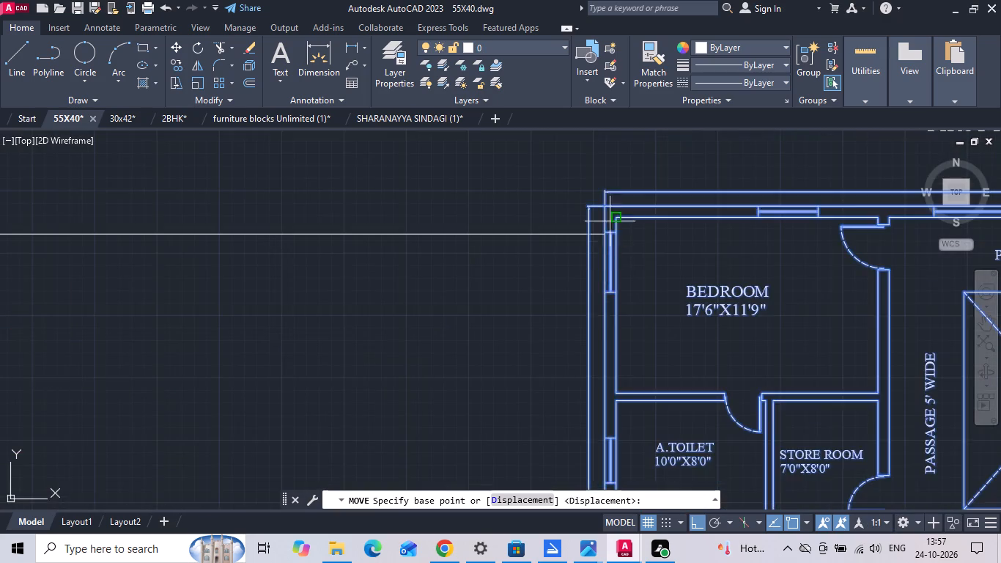
scroll(615, 210, "up", 3)
left_click(568, 199)
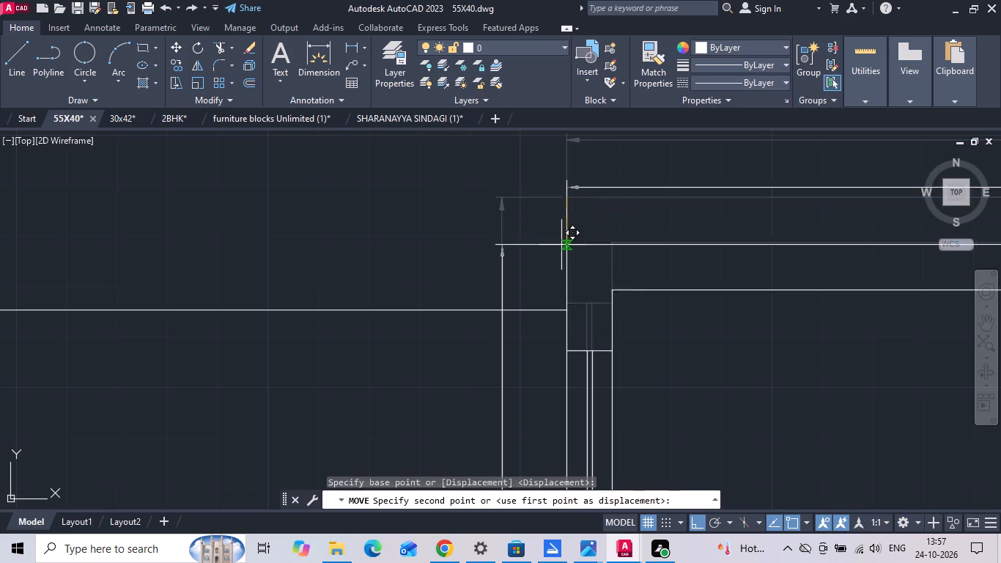
left_click(566, 310)
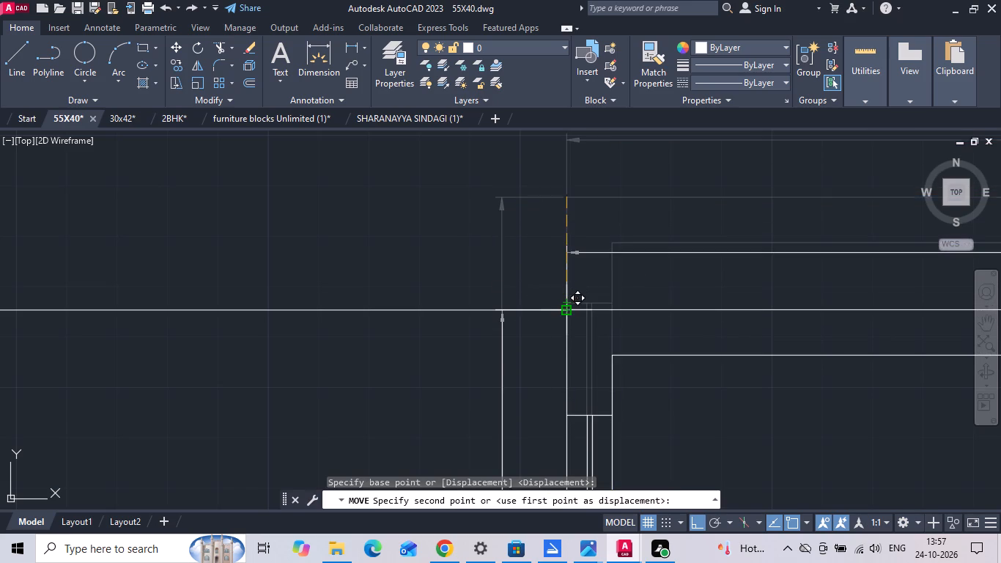
scroll(440, 320, "down", 2)
key("Escape")
Erase the horizontal guide line between the two lower plans.
left_click_drag(420, 358, 413, 340)
left_click(372, 216)
key("Delete")
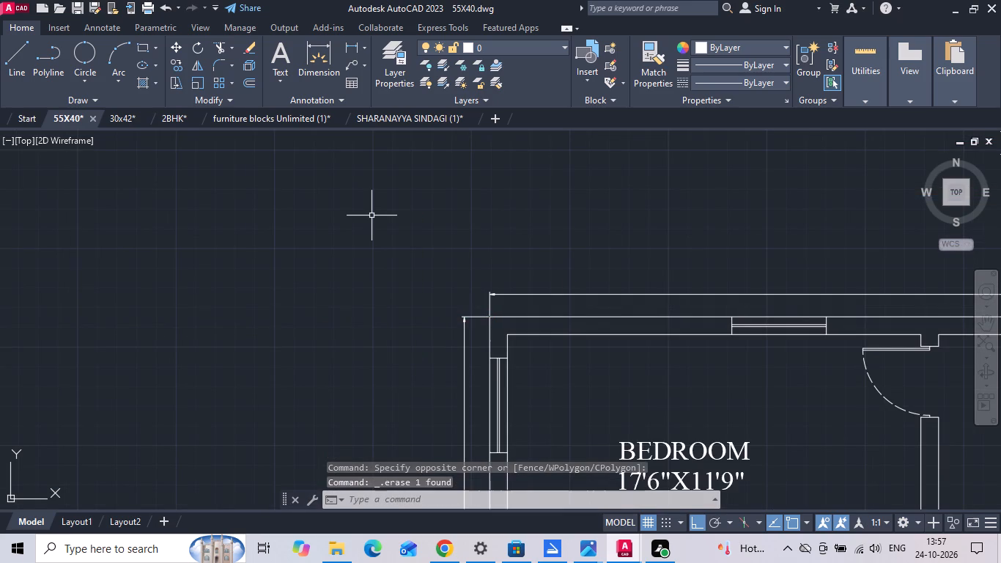
Save the 55X40 drawing.
key("ctrl+s")
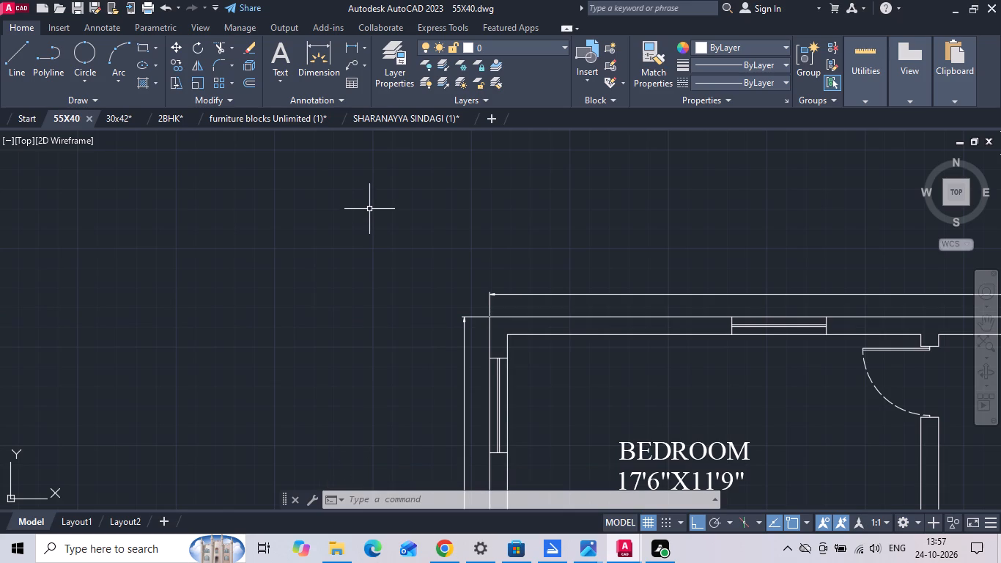
key("ctrl+s")
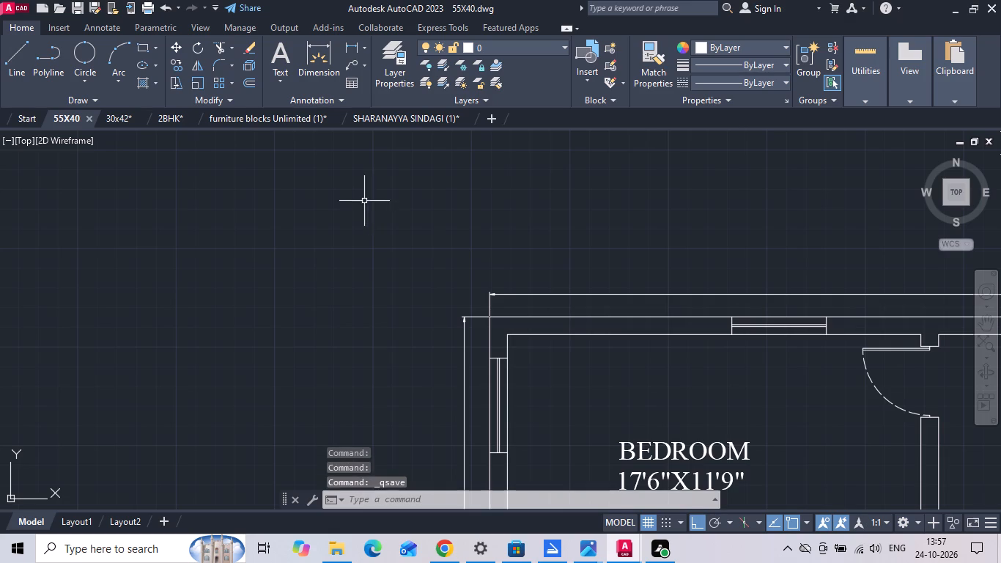
Hatch the OPEN TERRACE of the furnished first floor plan with the AR-HBONE pattern, with the hatch colour set to ByLayer.
scroll(441, 270, "down", 4)
scroll(601, 294, "down", 2)
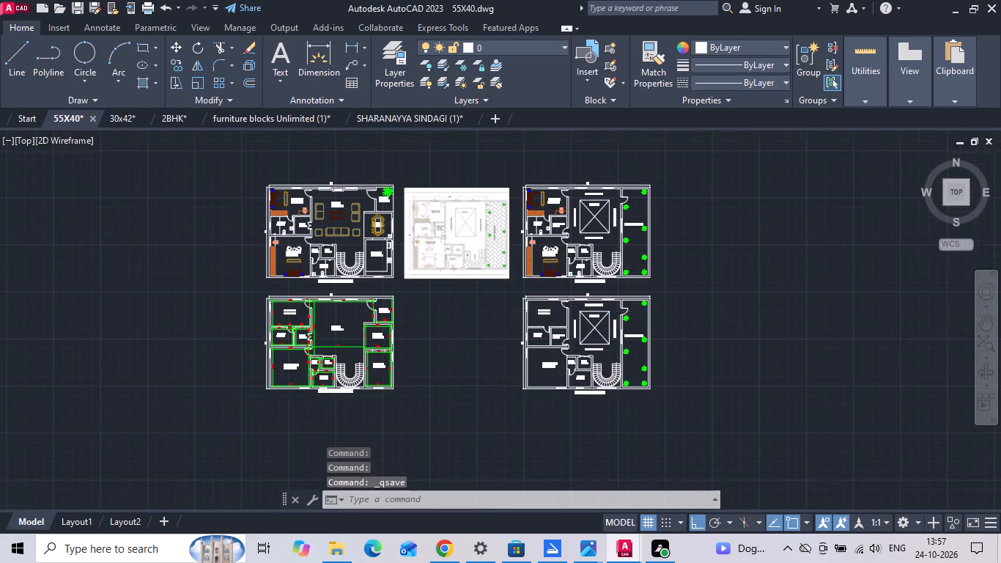
scroll(550, 244, "up", 3)
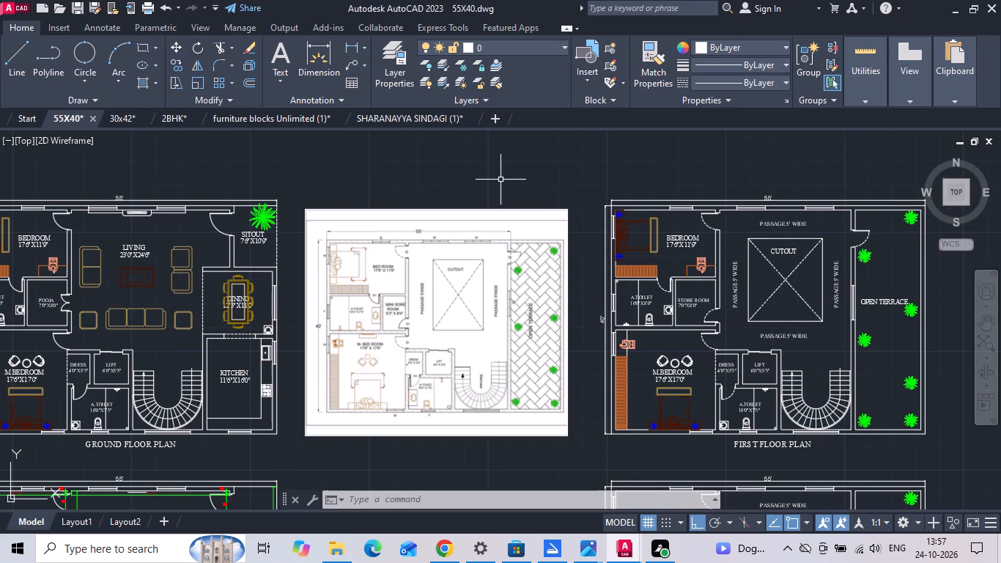
left_click(500, 179)
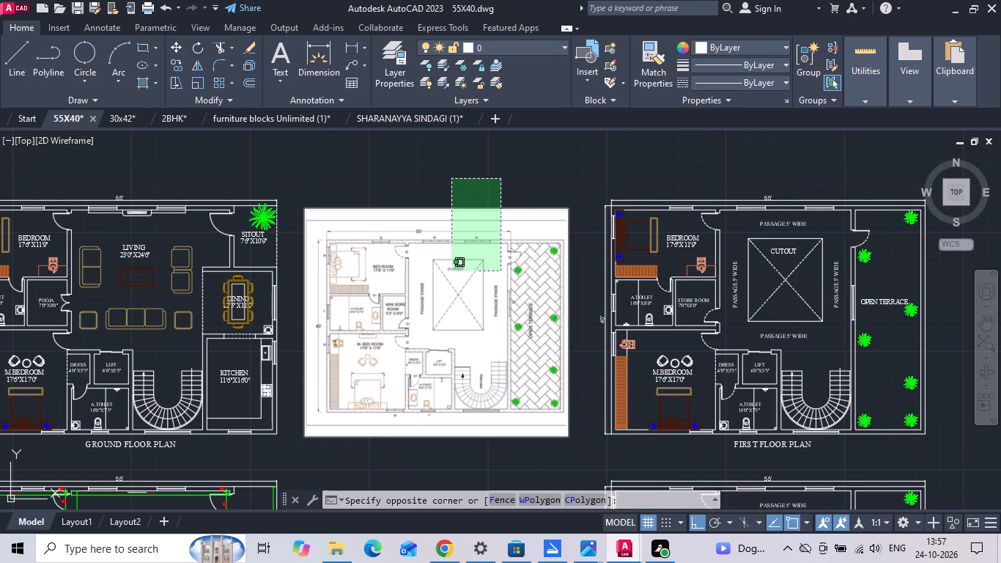
key("Escape")
type("H")
key("space")
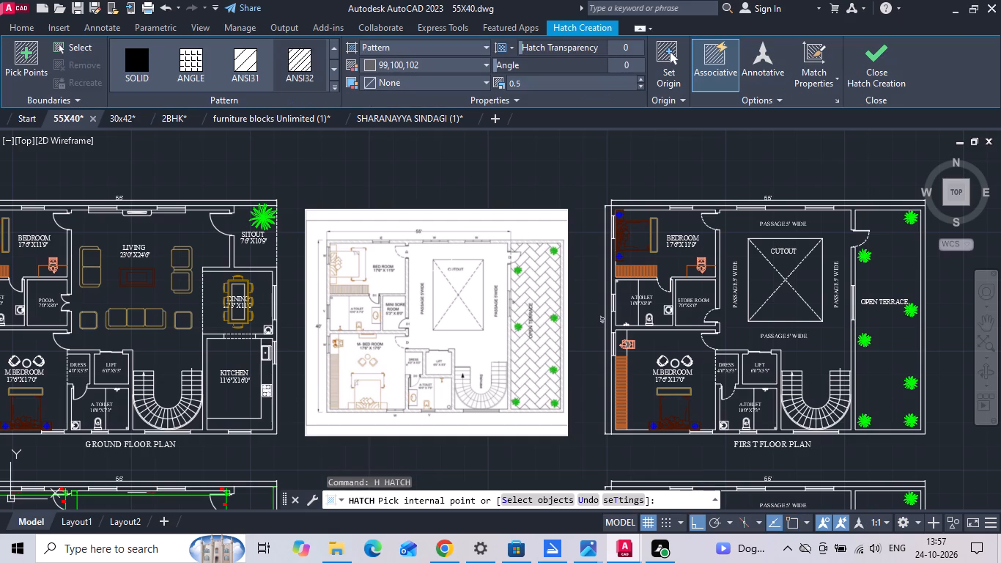
scroll(207, 59, "down", 1)
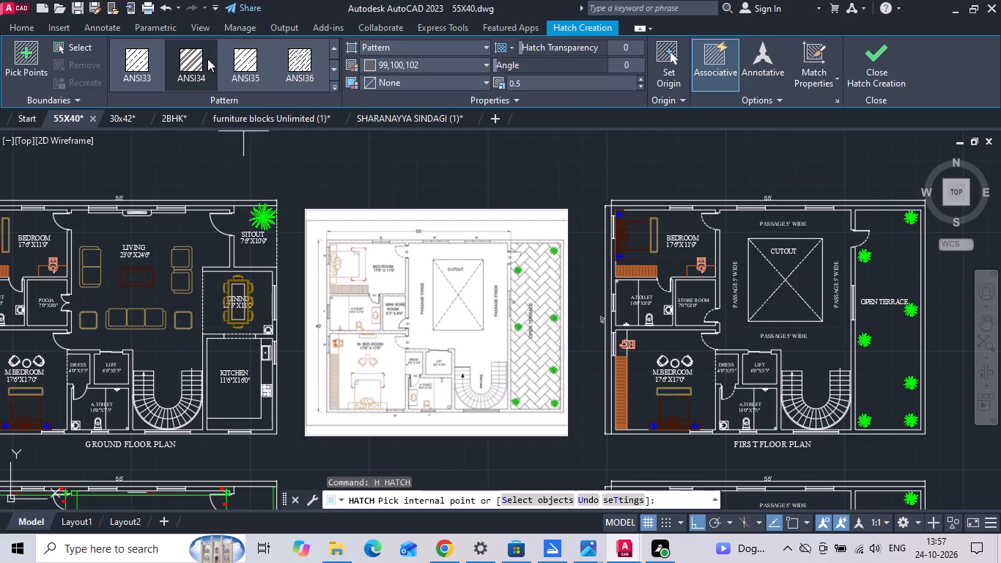
scroll(207, 59, "down", 3)
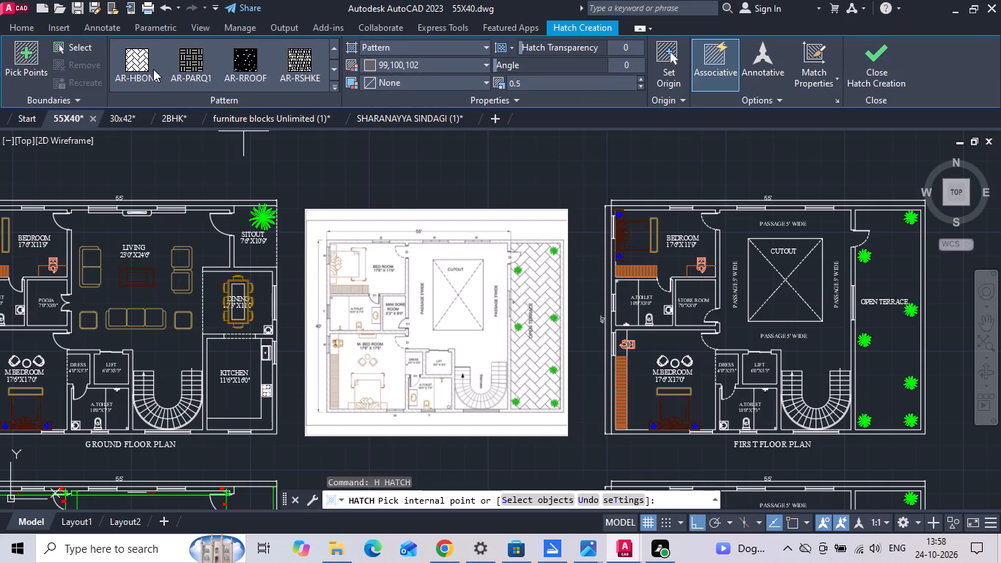
left_click(151, 69)
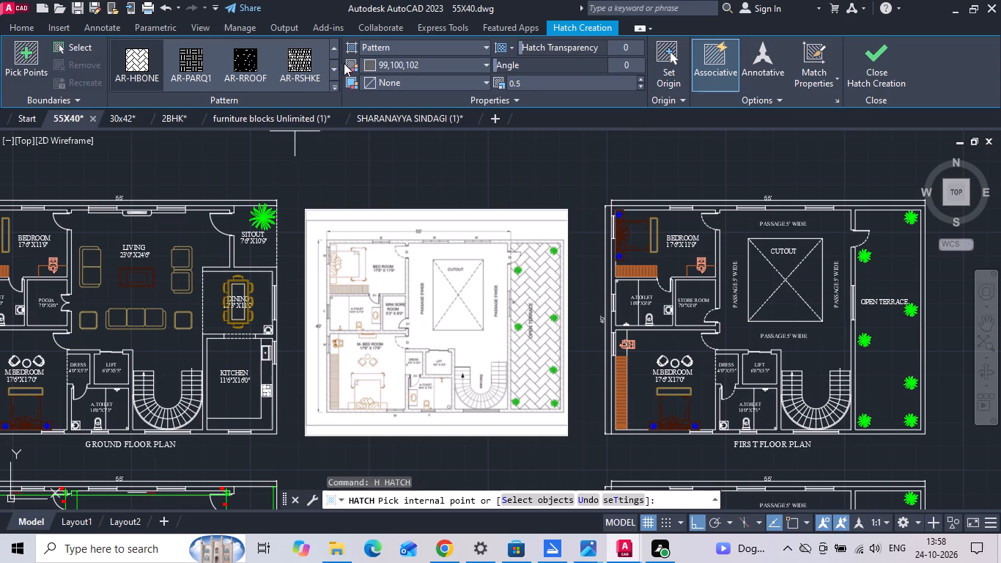
left_click(365, 67)
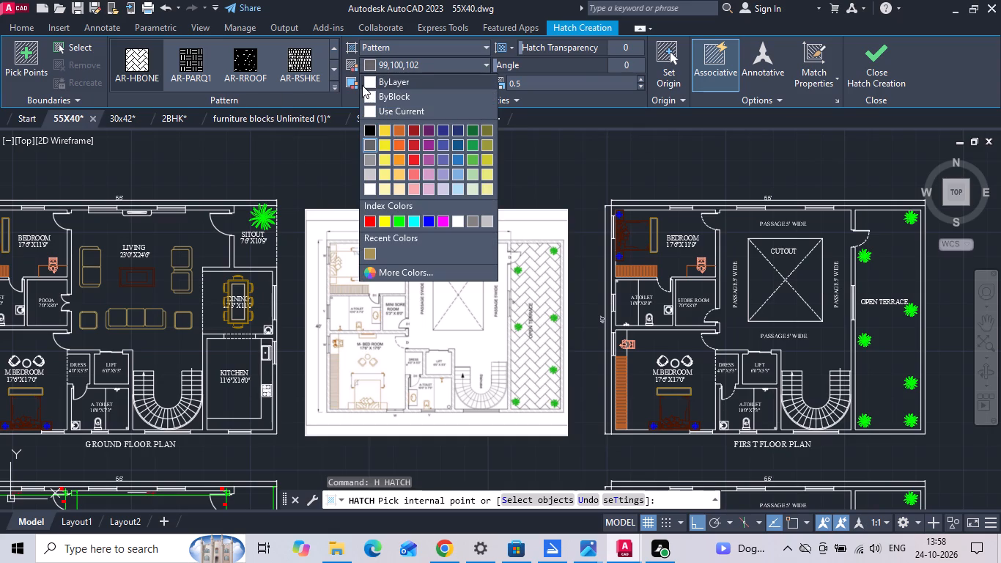
left_click(362, 85)
left_click(893, 338)
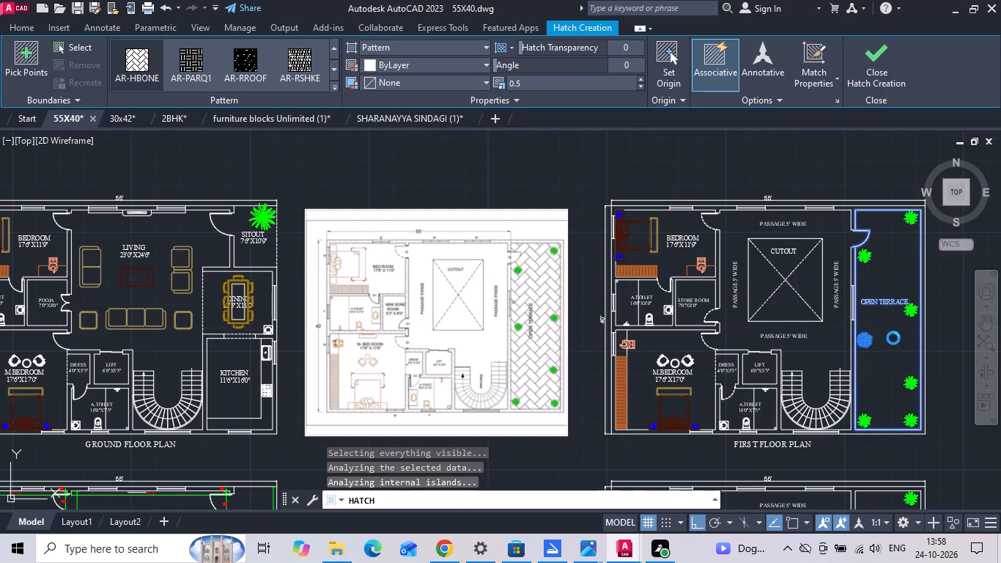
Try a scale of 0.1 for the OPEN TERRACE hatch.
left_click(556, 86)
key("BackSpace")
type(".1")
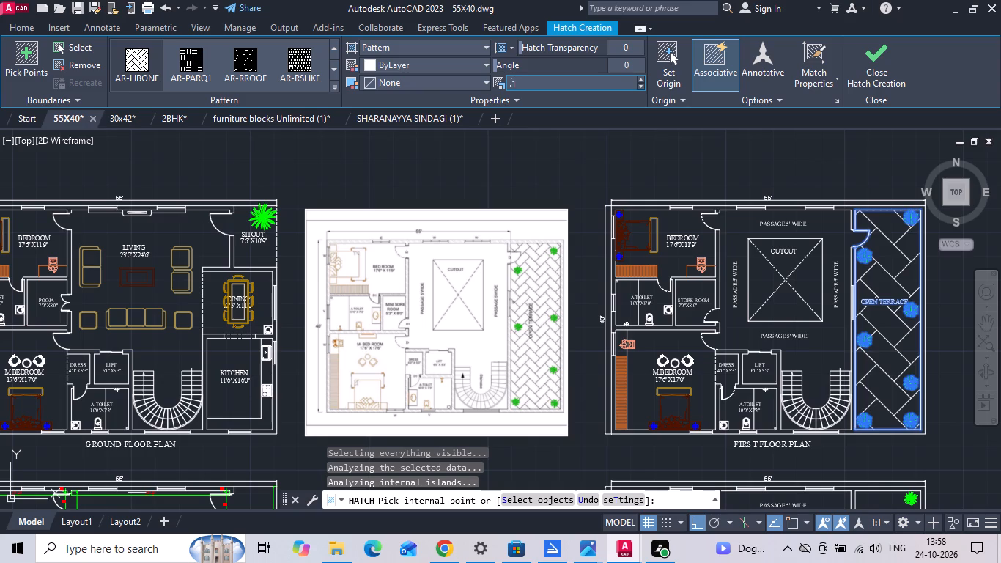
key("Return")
Set the OPEN TERRACE hatch scale to 0.2 and finish the hatch.
left_click(555, 86)
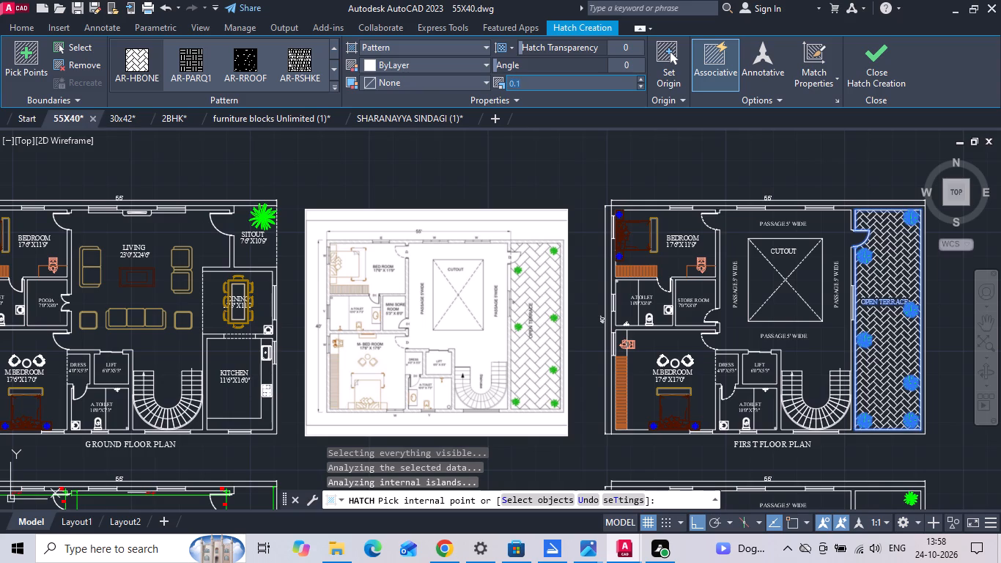
type(".2")
key("Return")
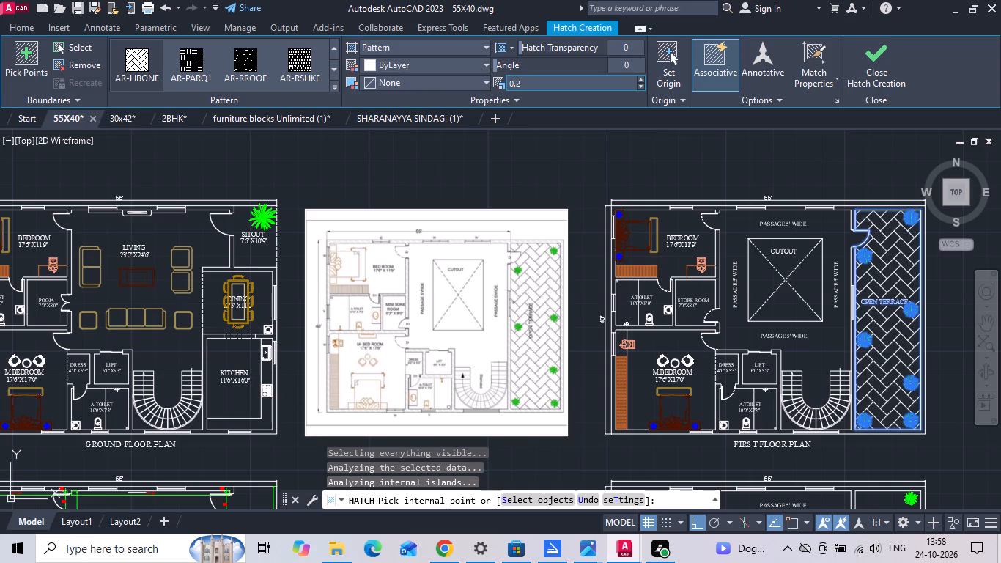
left_click(536, 150)
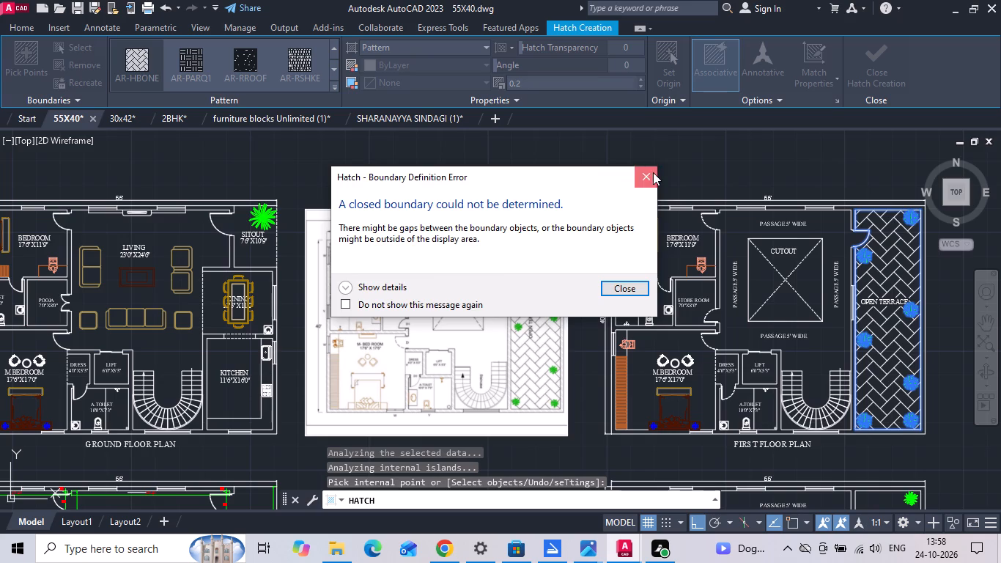
left_click(653, 172)
key("Escape")
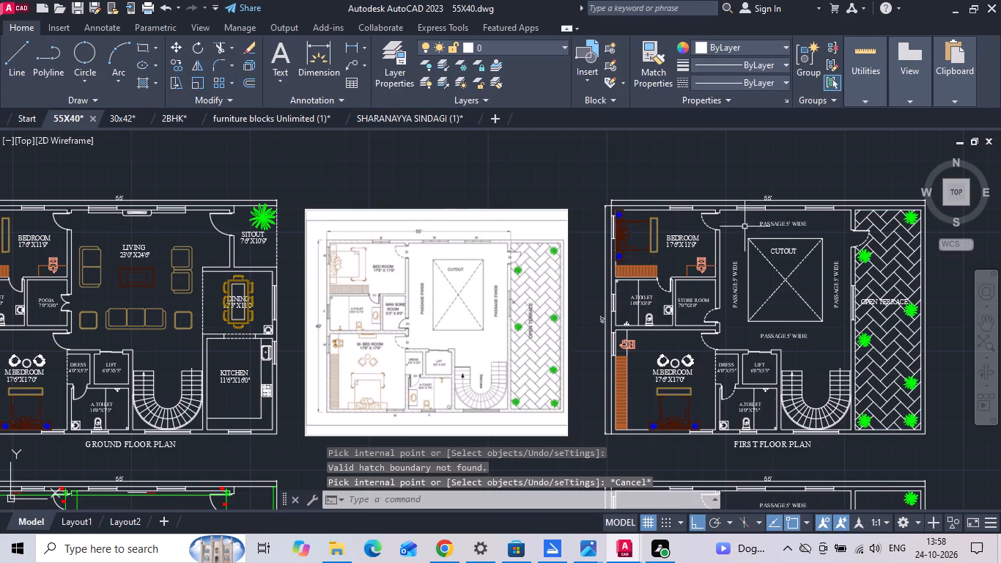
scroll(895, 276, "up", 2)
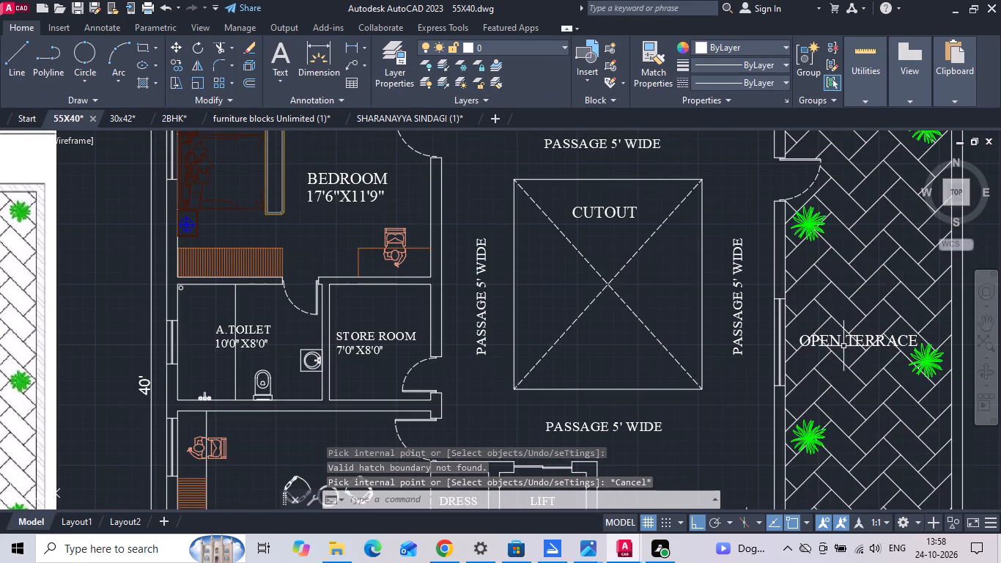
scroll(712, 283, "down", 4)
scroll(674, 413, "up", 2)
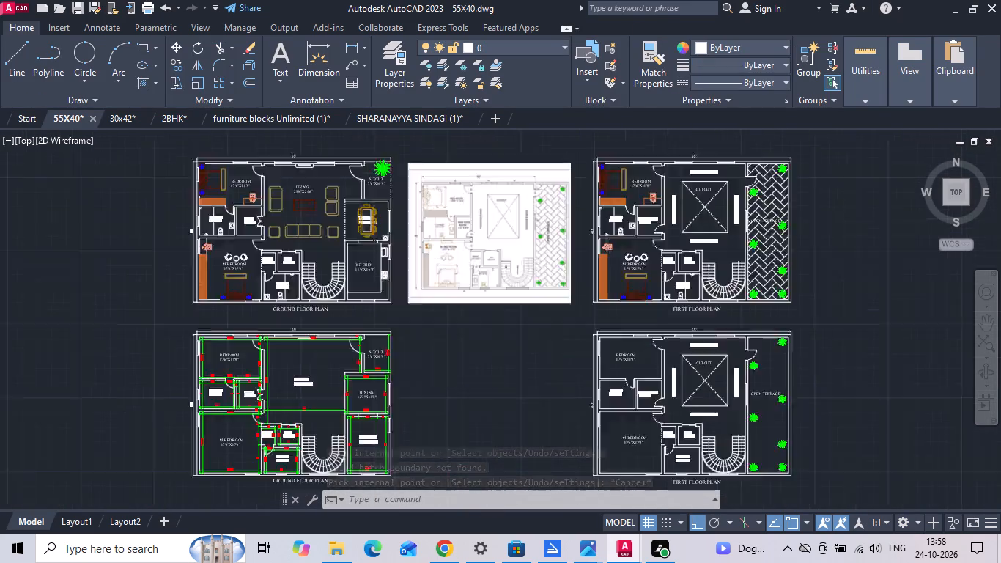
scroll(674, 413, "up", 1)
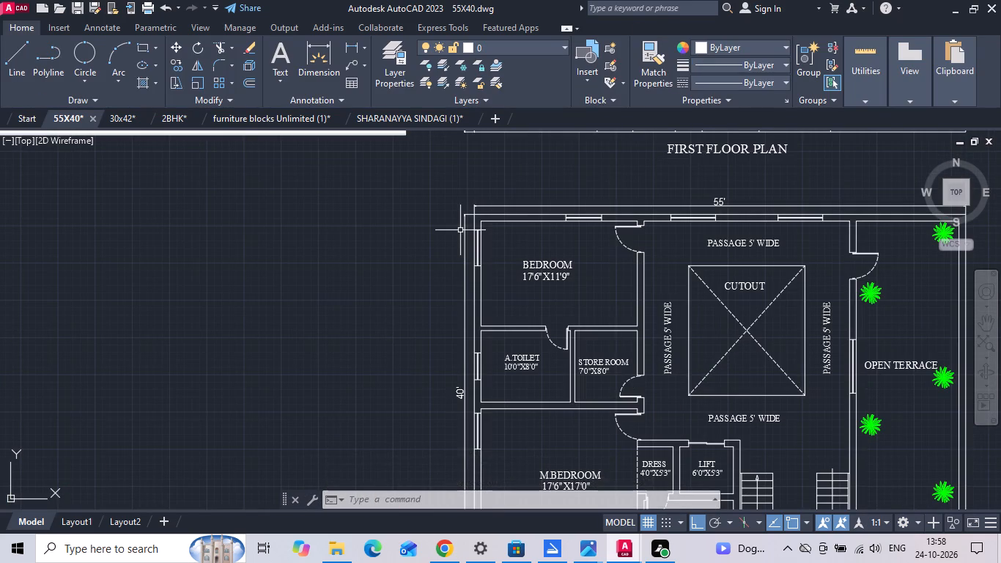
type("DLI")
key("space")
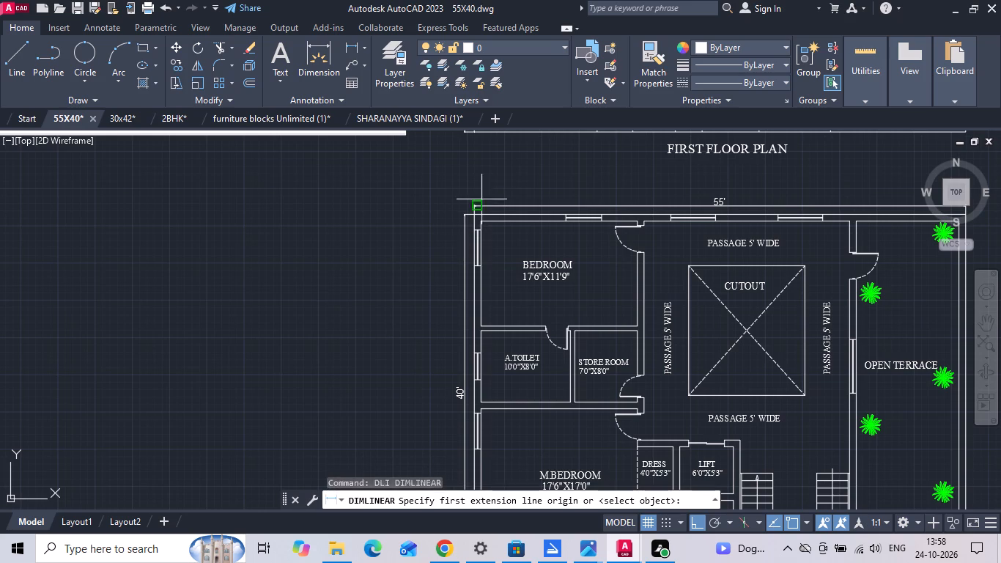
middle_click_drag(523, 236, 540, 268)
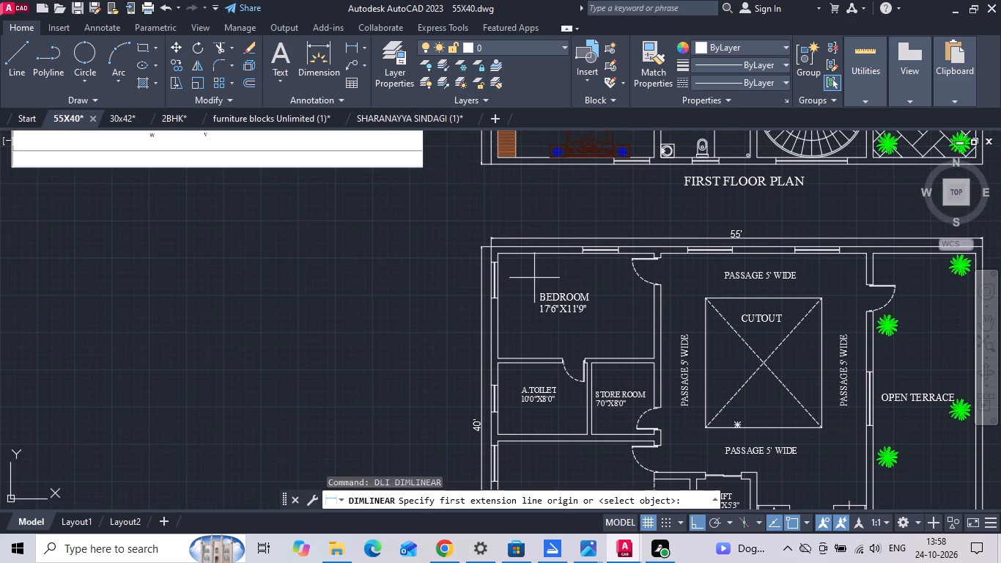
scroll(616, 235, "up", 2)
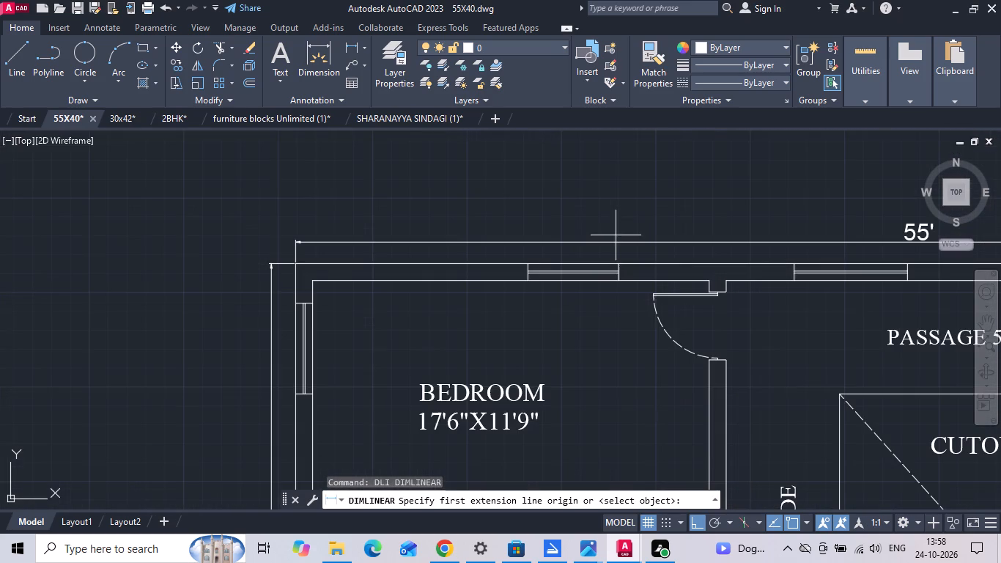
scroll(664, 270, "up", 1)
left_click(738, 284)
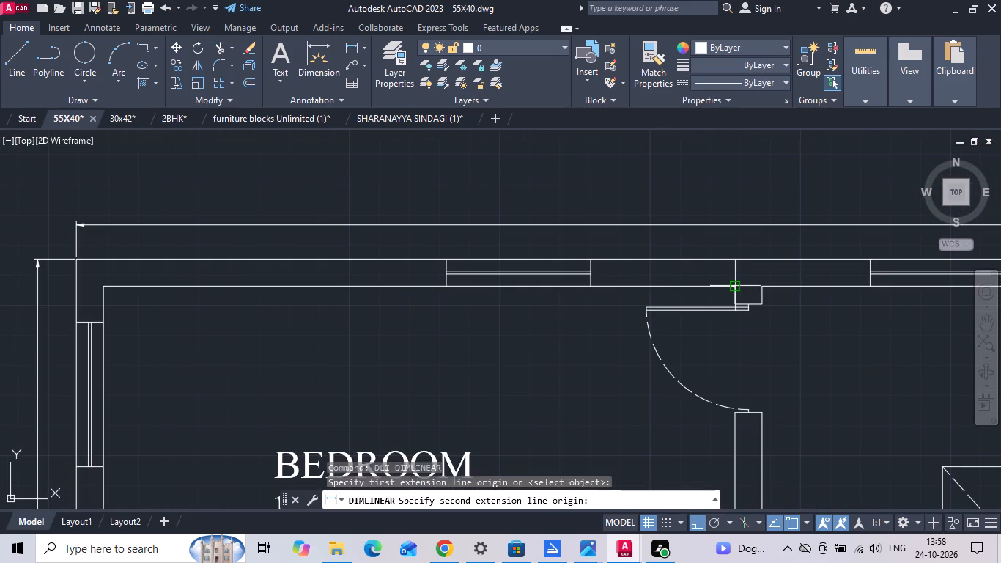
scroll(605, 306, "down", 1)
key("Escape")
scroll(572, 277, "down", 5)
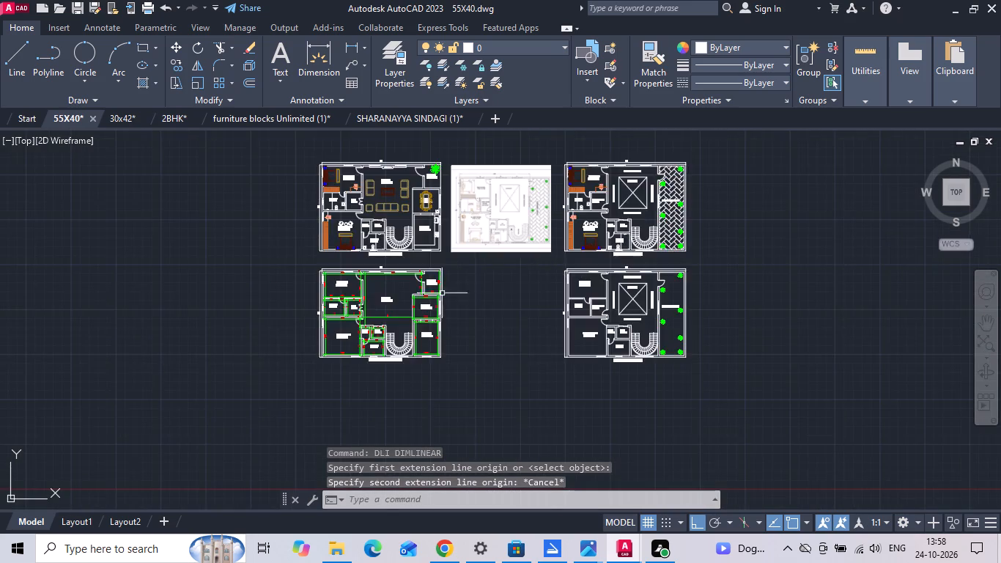
Examine how the BEDROOM and LIVING dimensions are arranged around the walls and door in the dimensioned ground floor plan.
scroll(361, 300, "up", 3)
scroll(276, 199, "up", 1)
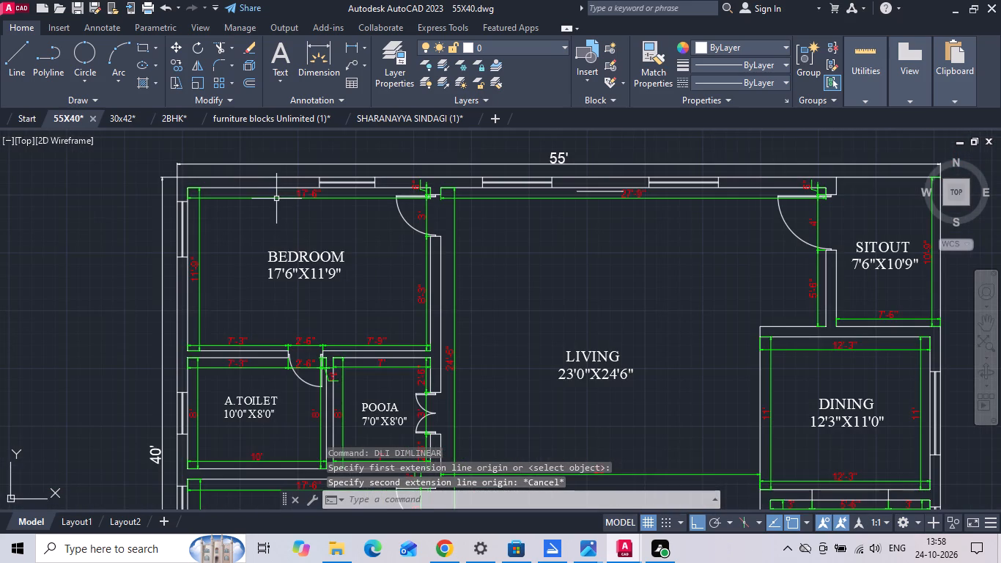
left_click(280, 194)
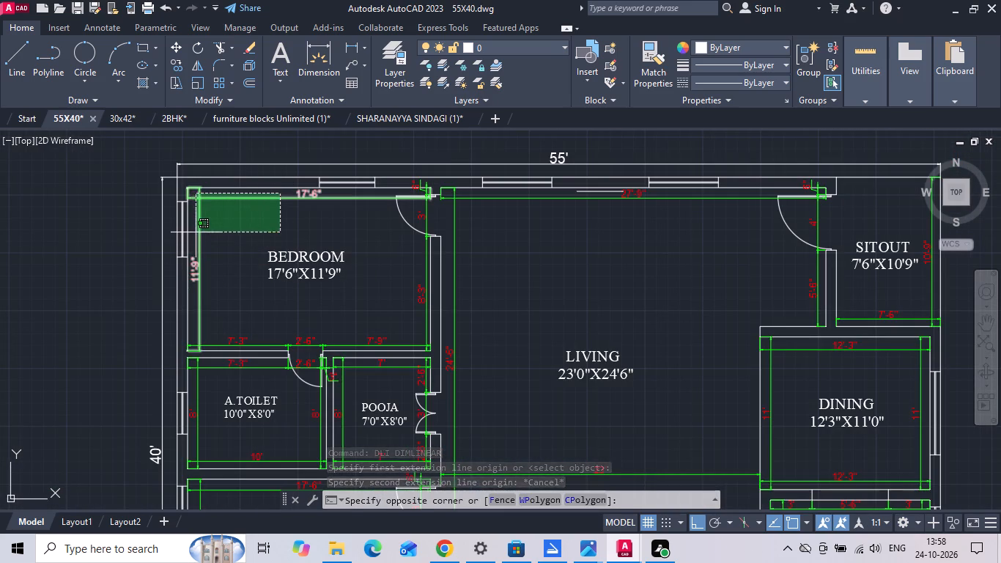
left_click(196, 232)
left_click(418, 290)
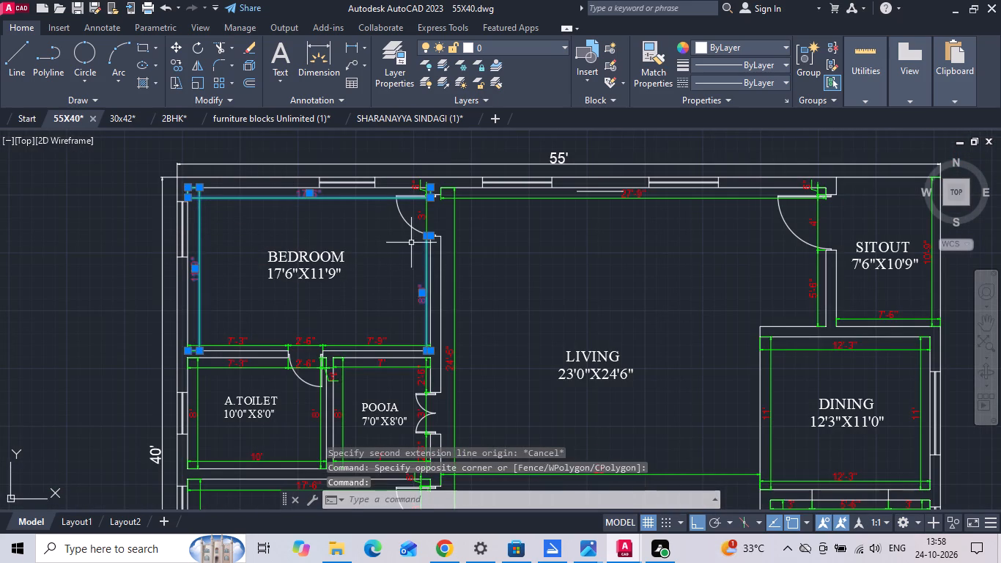
key("Escape")
scroll(411, 202, "up", 3)
left_click(450, 162)
left_click_drag(475, 238, 450, 256)
key("Escape")
left_click(447, 161)
left_click(429, 167)
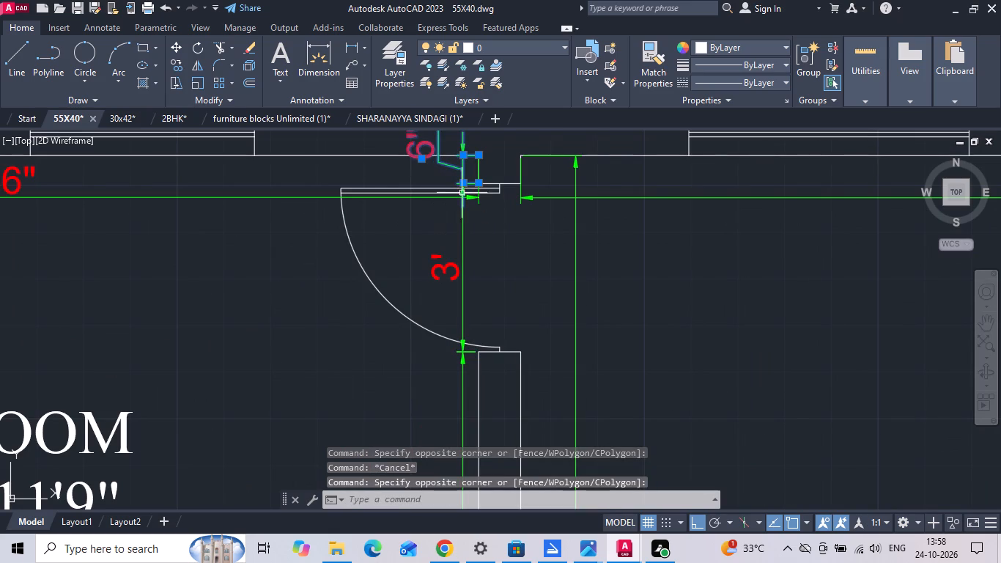
left_click_drag(472, 233, 443, 251)
left_click(430, 257)
left_click_drag(651, 253, 588, 264)
left_click(569, 191)
scroll(479, 205, "down", 3)
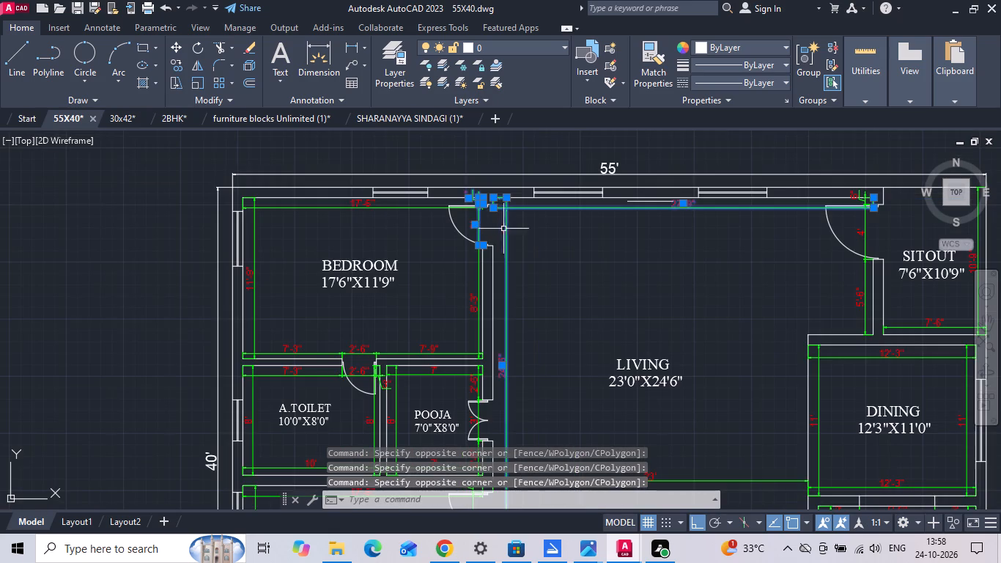
key("Escape")
scroll(279, 219, "down", 3)
scroll(657, 228, "up", 3)
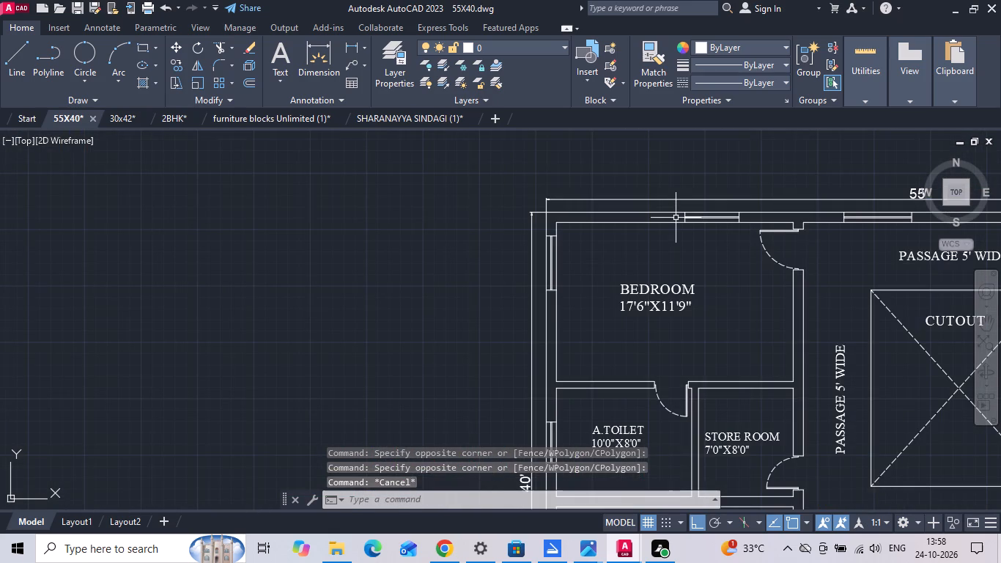
Add linear dimensions for the BEDROOM's overall interior width and height in the unfurnished first floor plan.
type("DLI")
key("space")
scroll(788, 235, "up", 2)
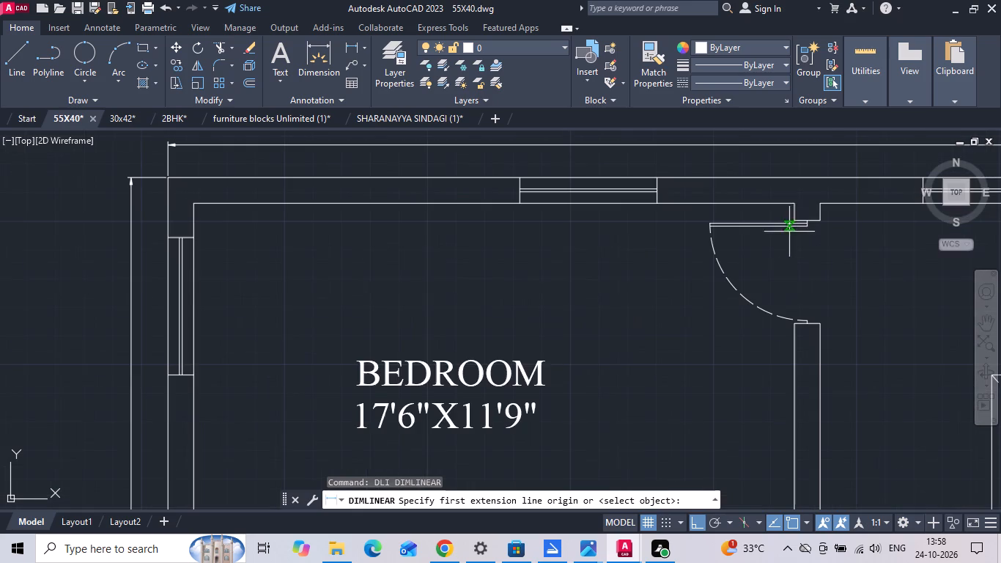
left_click(795, 202)
left_click(191, 206)
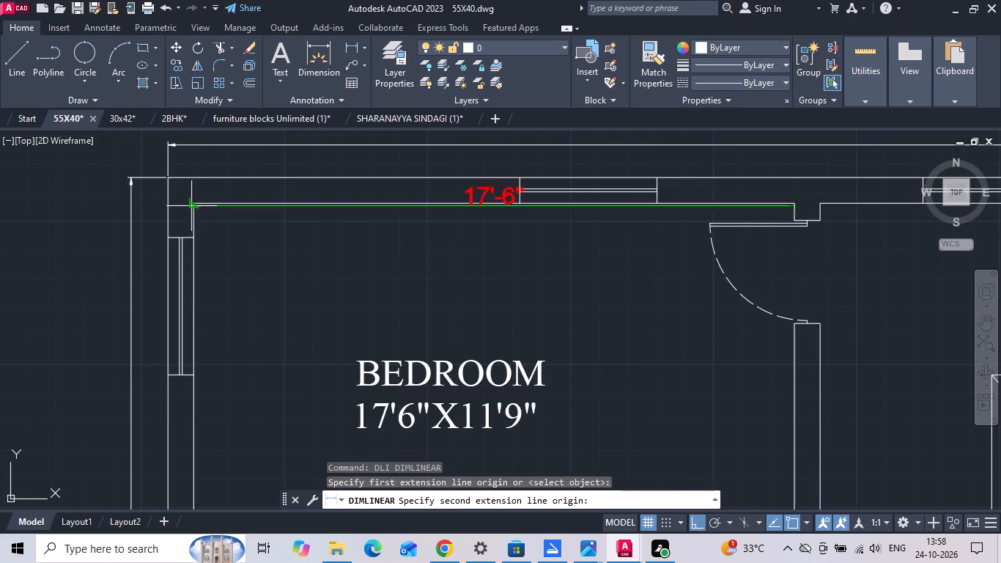
left_click(446, 228)
key("space")
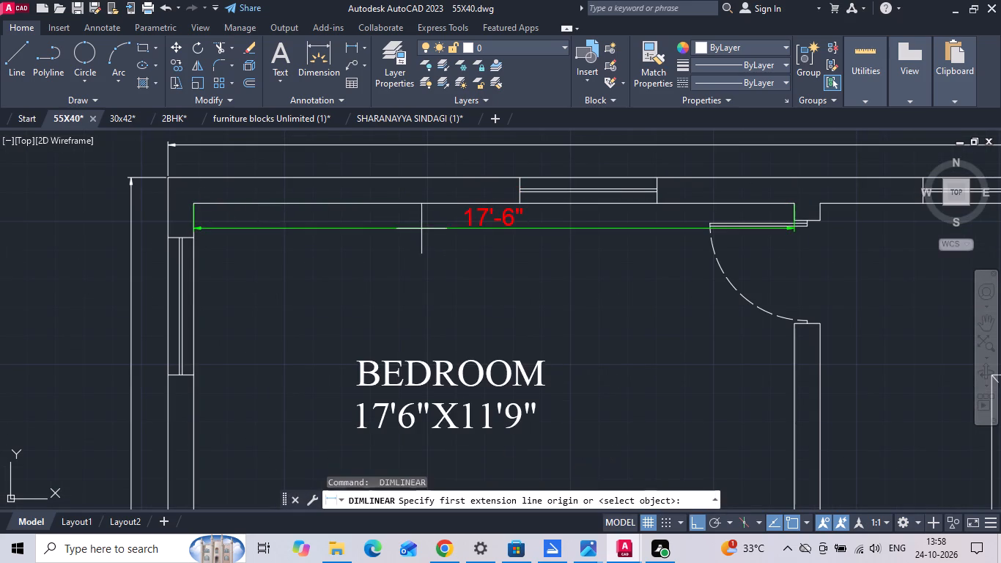
left_click(193, 202)
scroll(401, 209, "down", 1)
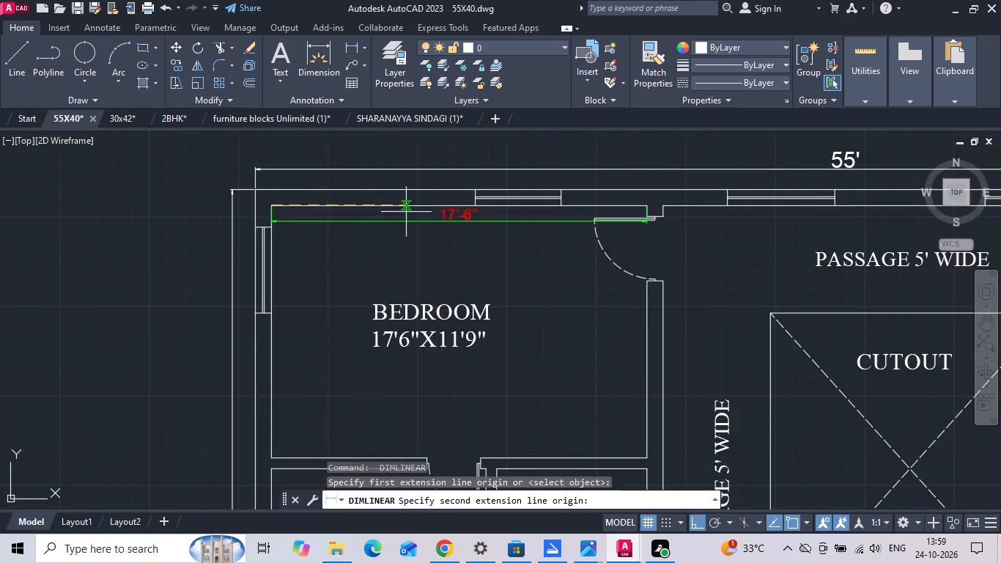
middle_click_drag(308, 282, 377, 228)
left_click(339, 405)
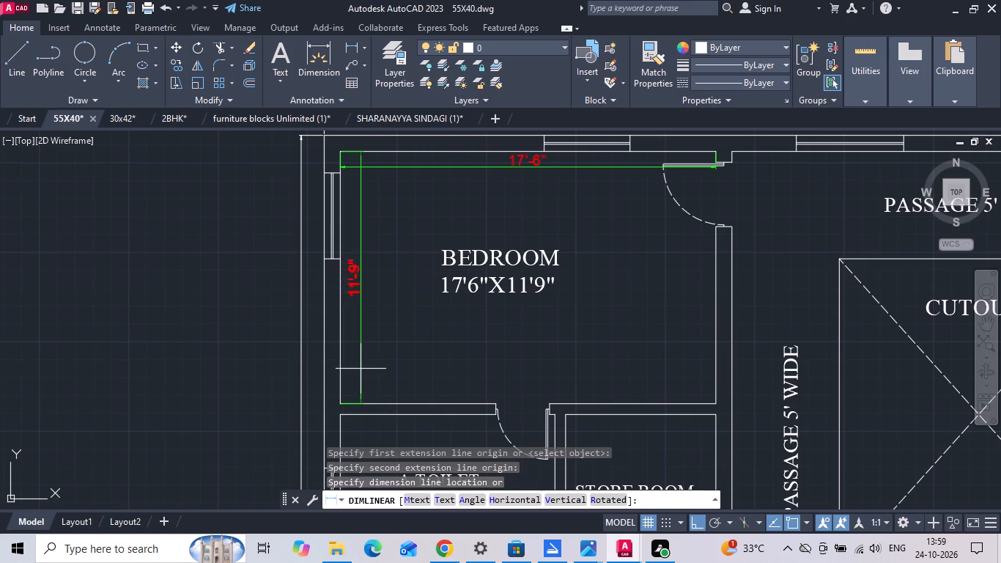
left_click(361, 369)
Dimension the BEDROOM's wall shared with A.TOILET and STORE ROOM as a continuous chain covering both wall segments and the door opening.
key("space")
left_click(336, 408)
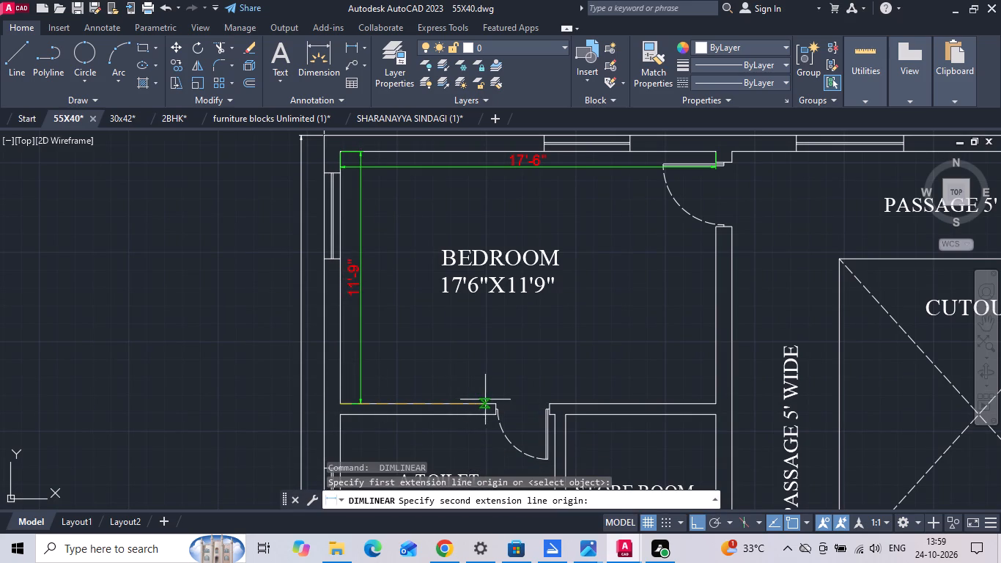
left_click(494, 401)
scroll(495, 397, "up", 1)
left_click(495, 388)
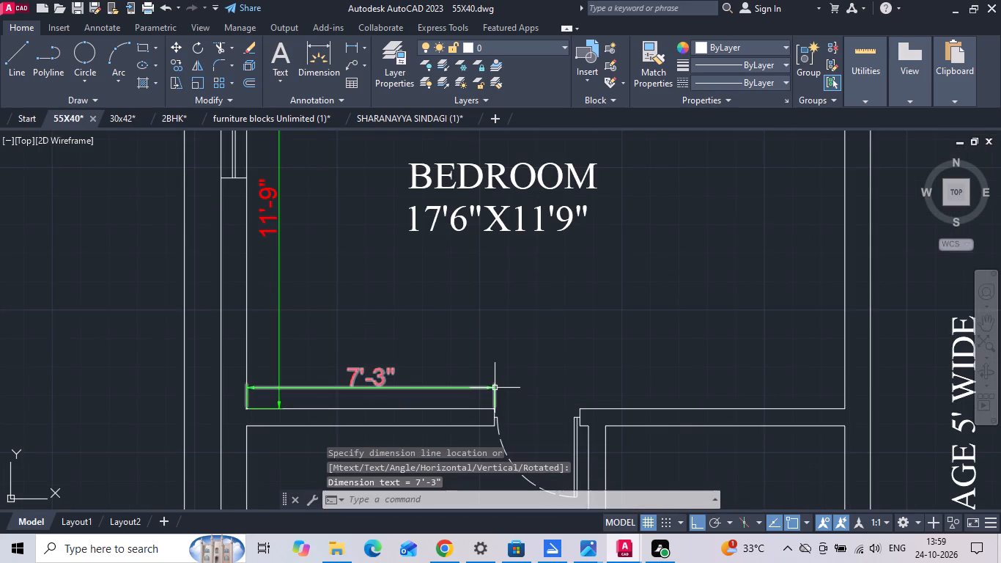
type("DI")
type("MCN")
key("t")
key("space")
scroll(590, 409, "up", 2)
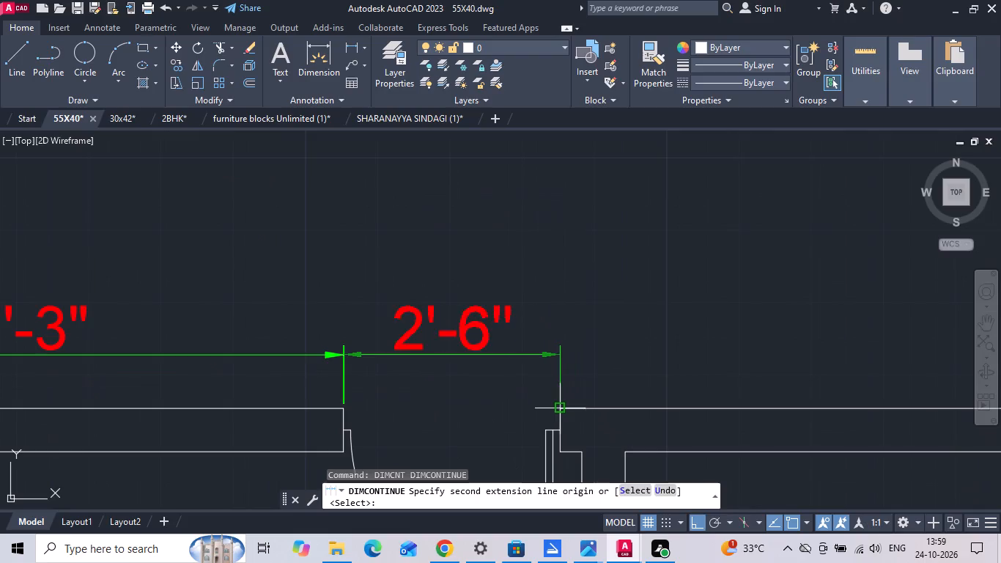
left_click(558, 409)
scroll(490, 389, "down", 2)
left_click(780, 397)
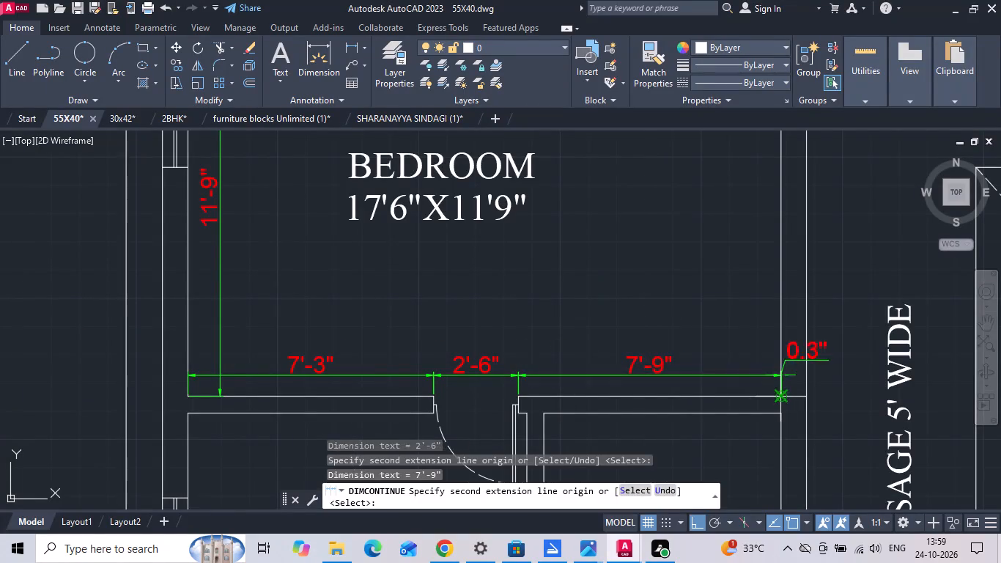
key("Escape")
Dimension the BEDROOM's passage-side wall as a continuous vertical chain covering the wall length, door opening and short wall return.
type("DLI")
key("space")
scroll(776, 410, "up", 2)
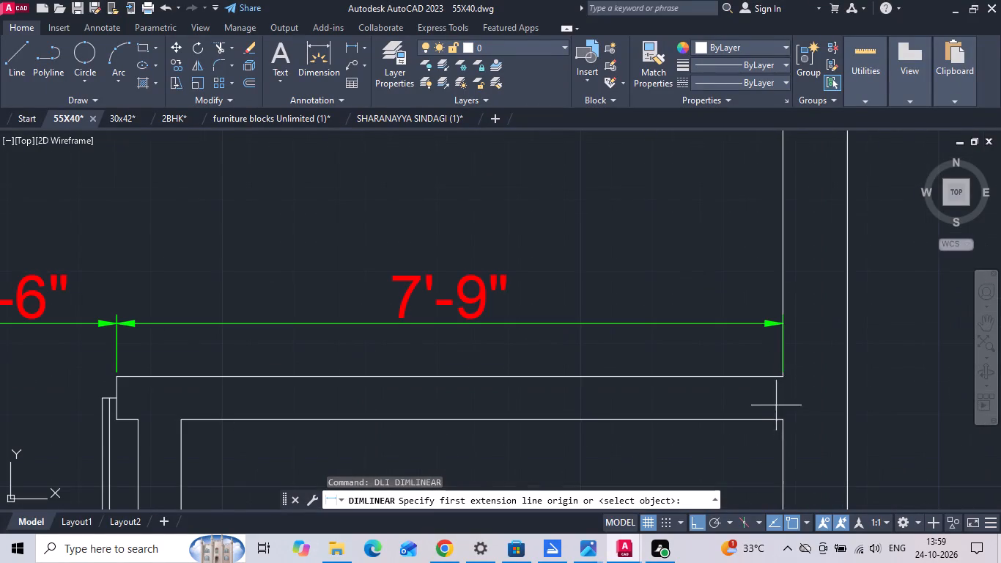
left_click(779, 378)
scroll(701, 455, "down", 3)
scroll(706, 284, "up", 2)
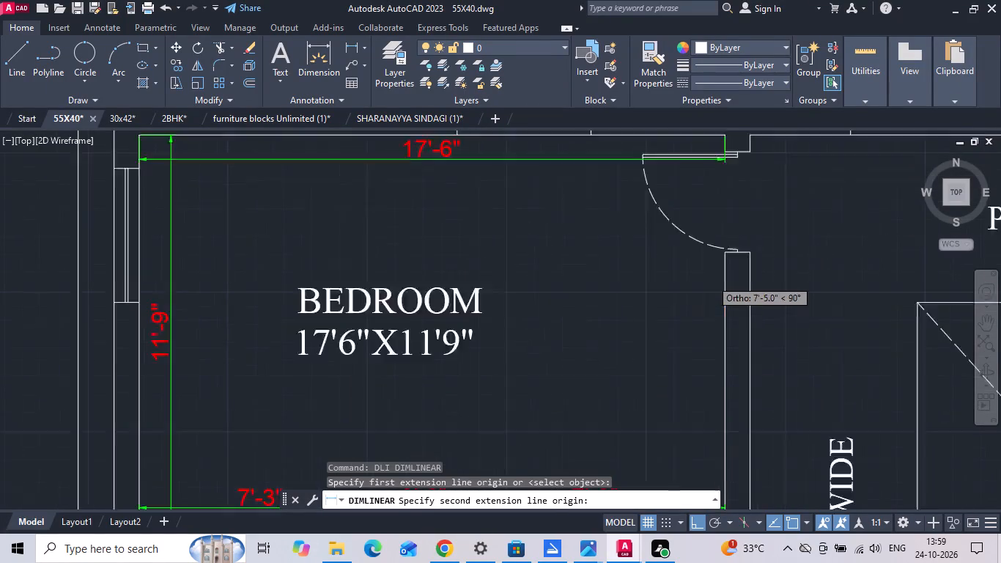
left_click(728, 241)
left_click(699, 293)
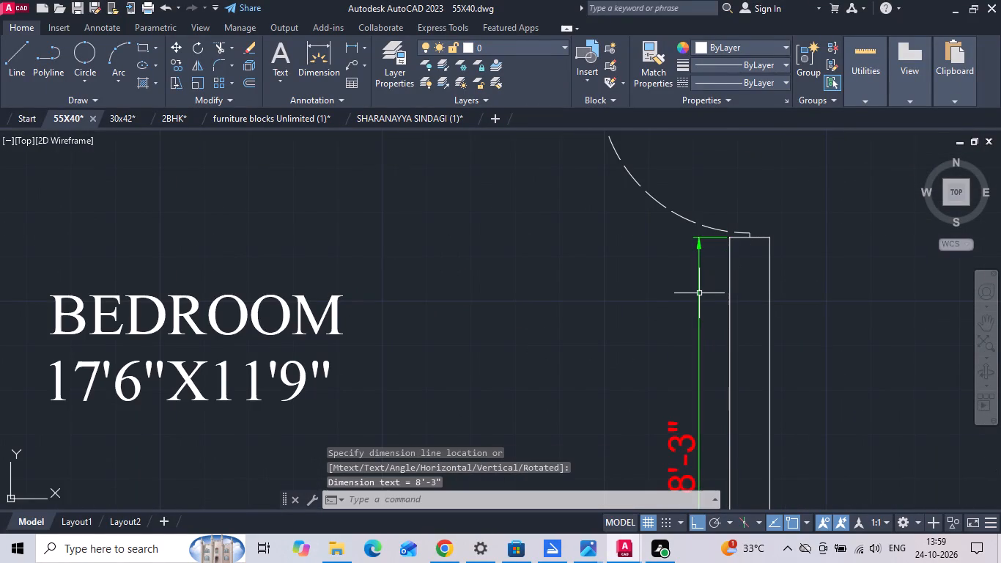
type("DIMCNT")
key("space")
middle_click_drag(682, 204, 644, 412)
scroll(659, 272, "up", 2)
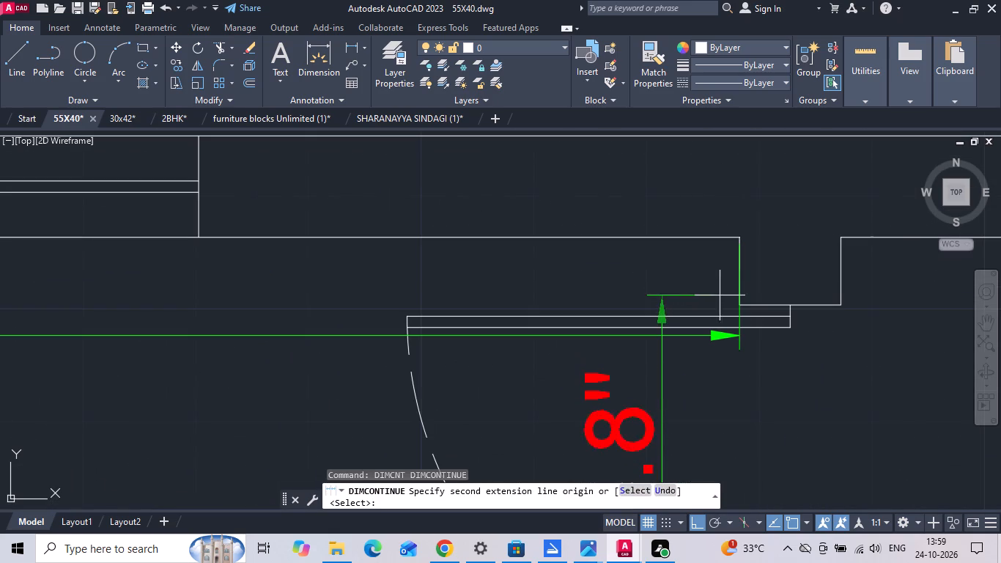
left_click(739, 307)
left_click(738, 238)
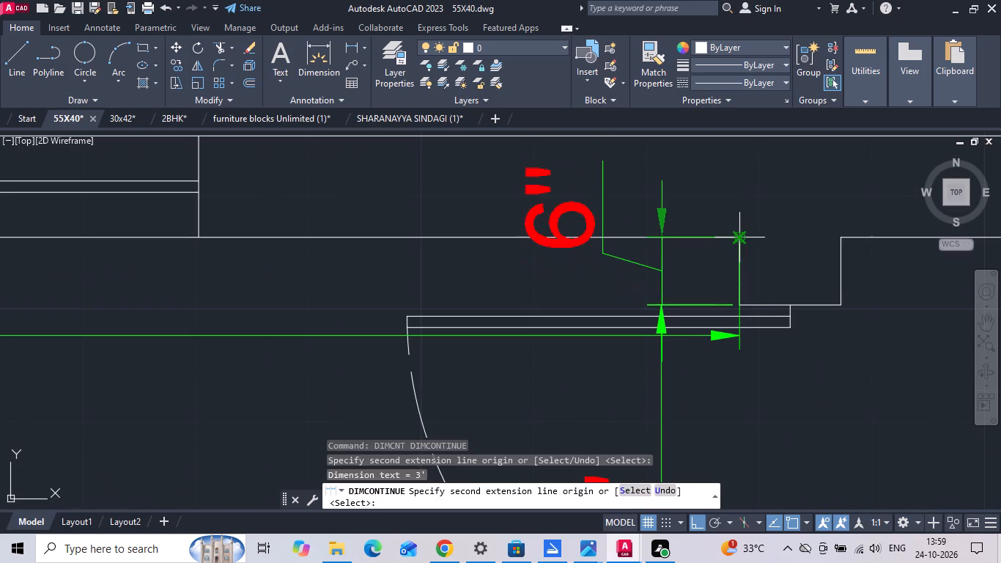
scroll(676, 263, "down", 3)
key("Escape")
Add a vertical linear dimension inside the A.TOILET beside the BEDROOM along its exterior wall.
scroll(506, 251, "down", 3)
middle_click_drag(492, 368, 511, 269)
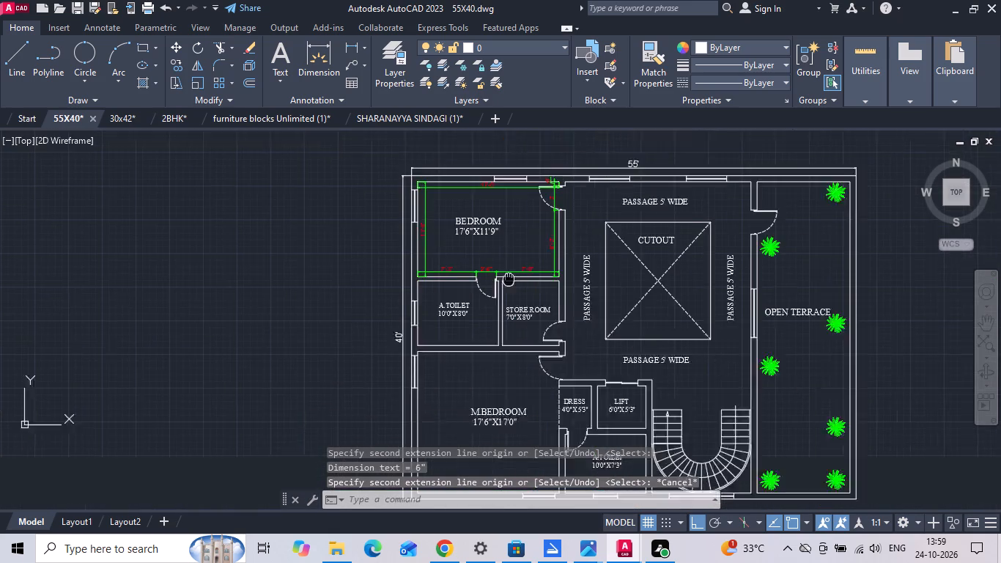
middle_click_drag(511, 269, 521, 244)
scroll(435, 293, "up", 1)
type("DLI")
key("space")
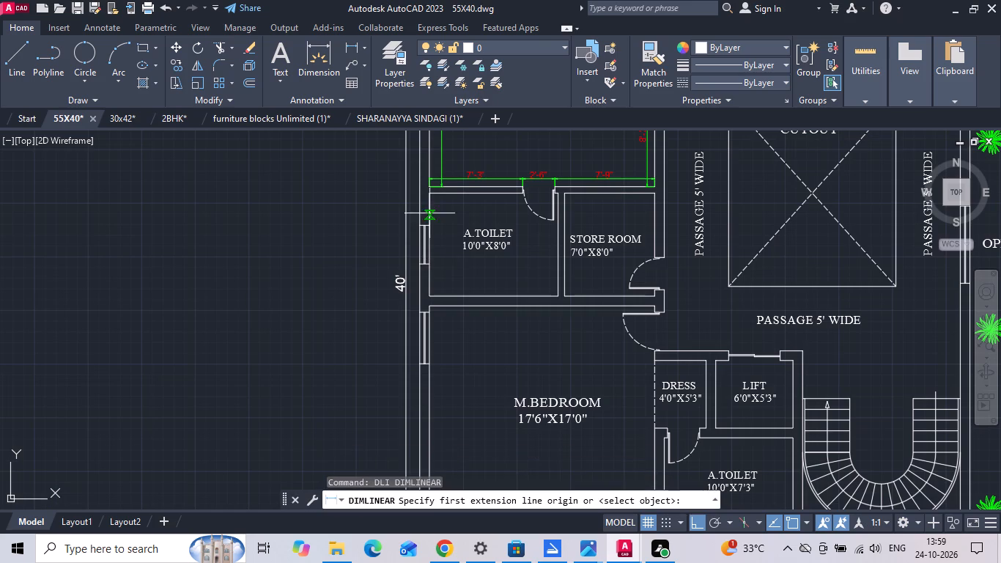
scroll(429, 212, "up", 1)
left_click(428, 184)
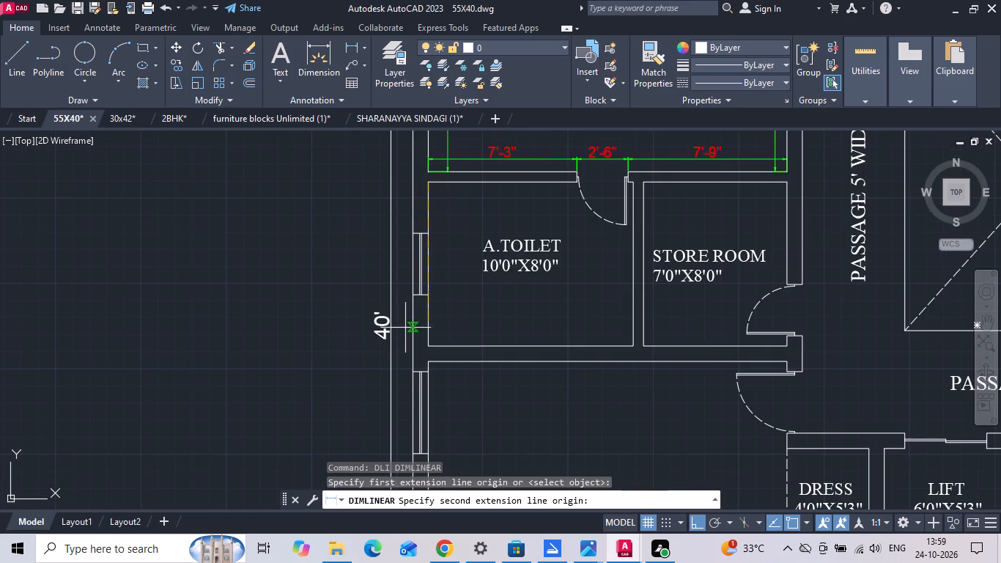
left_click(429, 347)
scroll(436, 309, "up", 1)
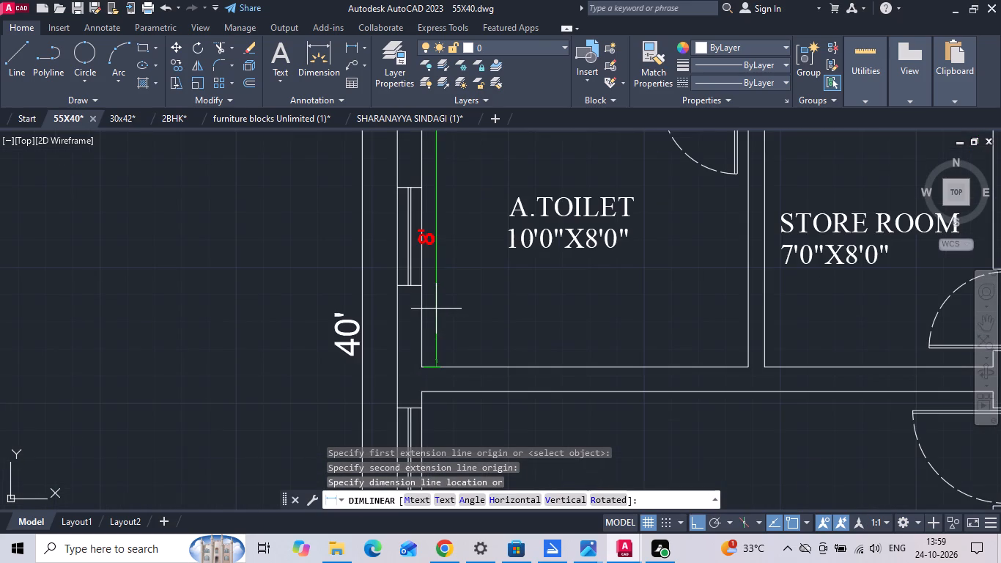
left_click(450, 301)
Dimension the same A.TOILET's interior width along its wall shared with the M.BEDROOM.
type("DLI")
key("space")
left_click(422, 365)
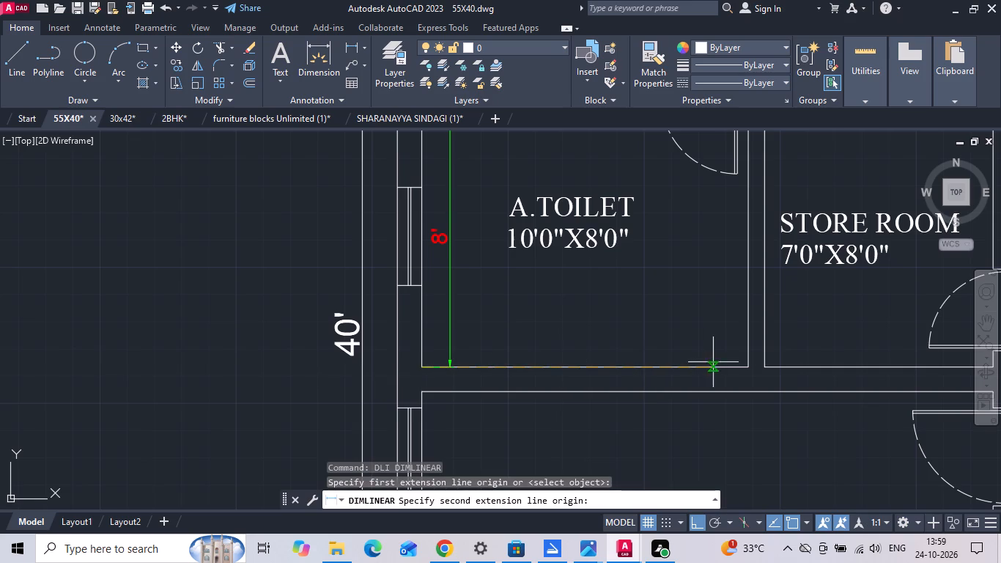
left_click(746, 369)
left_click(749, 347)
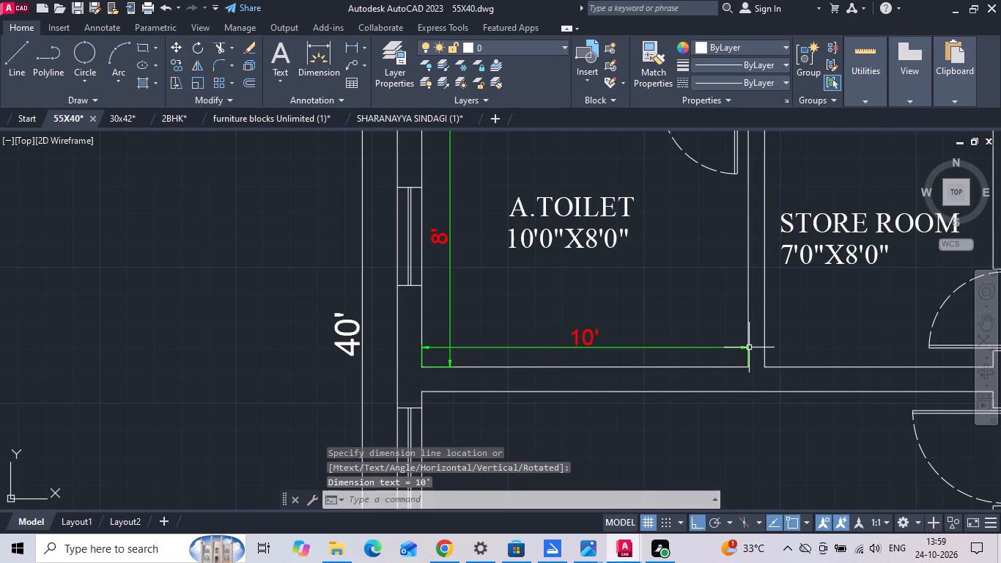
Add a vertical linear dimension inside the A.TOILET along its wall shared with the STORE ROOM.
key("space")
left_click(744, 365)
middle_click_drag(758, 279, 731, 413)
scroll(717, 251, "up", 2)
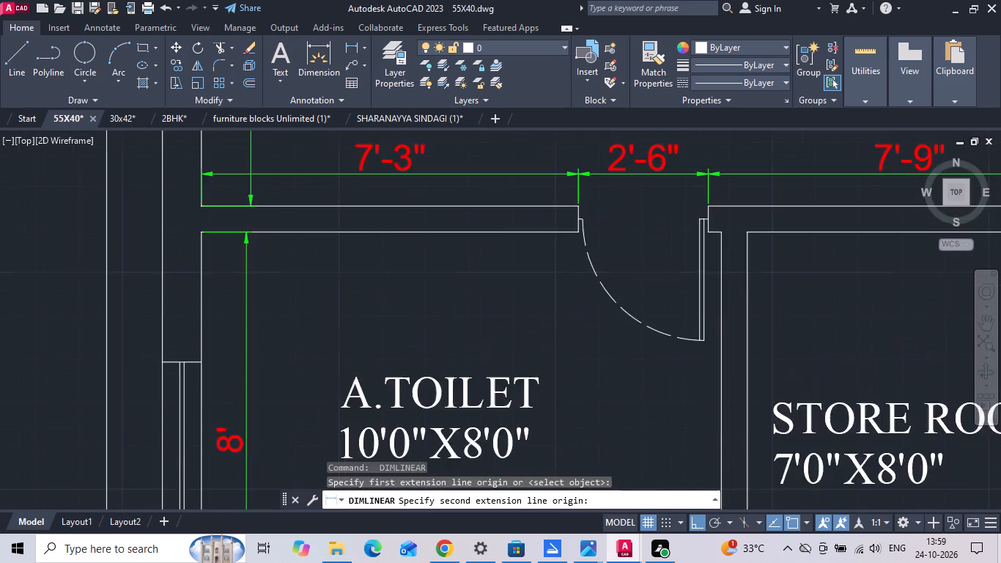
left_click(723, 220)
scroll(690, 317, "up", 1)
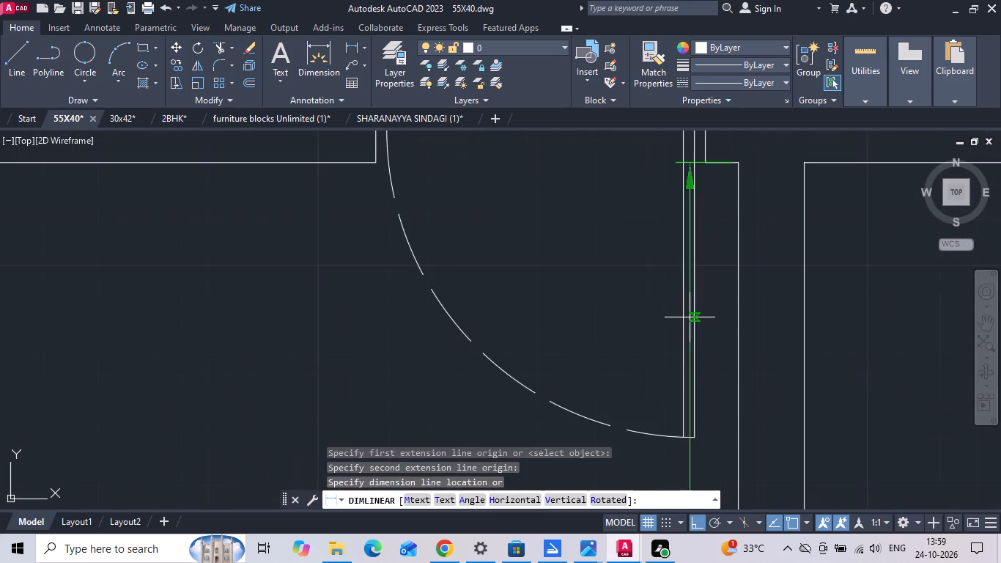
scroll(705, 319, "down", 1)
left_click(705, 319)
scroll(728, 317, "down", 1)
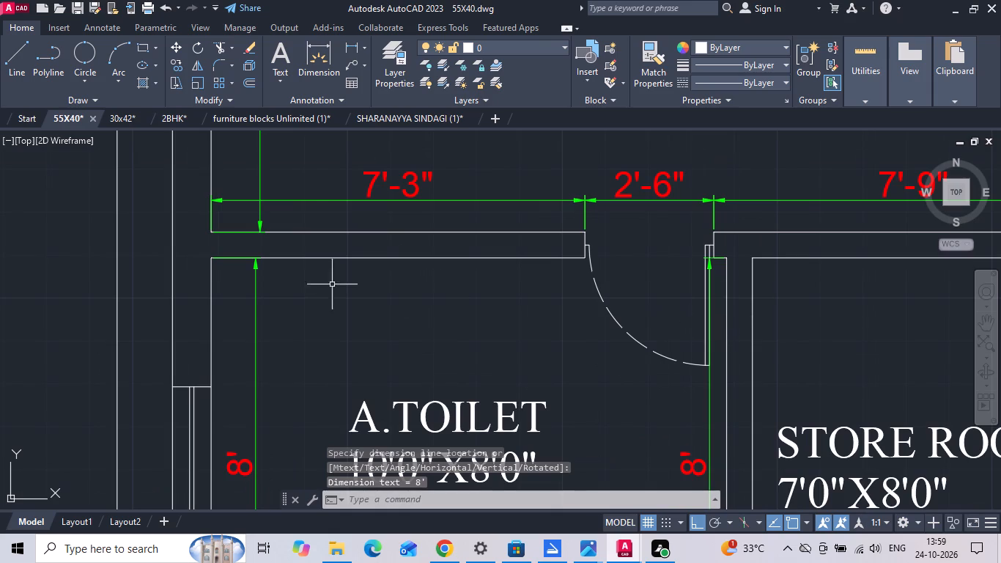
Dimension the A.TOILET's BEDROOM-side wall segment from the exterior wall corner to the door opening, placing the dimension inside the toilet.
key("space")
scroll(541, 243, "down", 2)
scroll(603, 323, "down", 2)
scroll(544, 355, "down", 2)
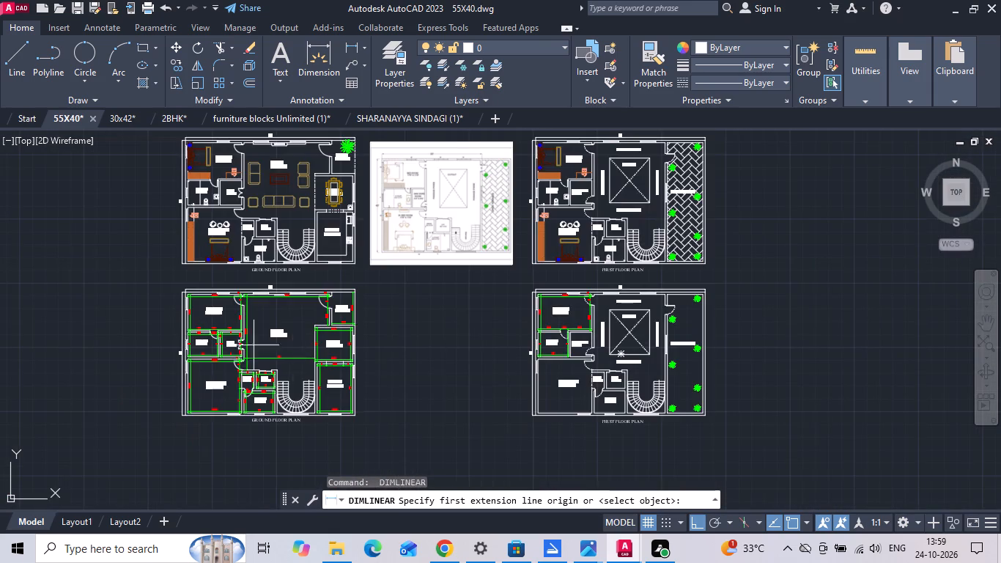
scroll(200, 344, "up", 2)
scroll(446, 303, "down", 1)
scroll(850, 303, "up", 4)
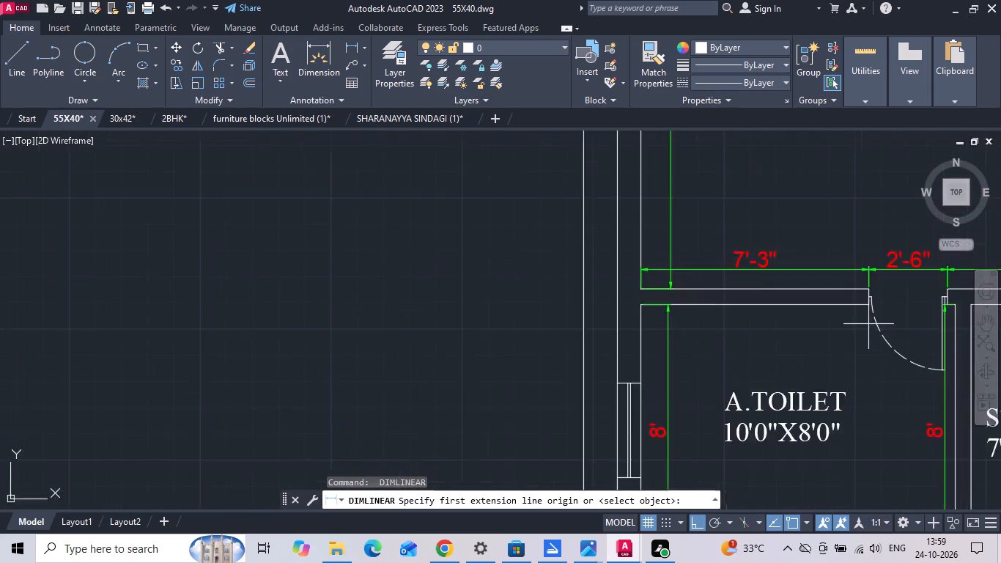
scroll(868, 324, "up", 1)
middle_click_drag(831, 327, 616, 296)
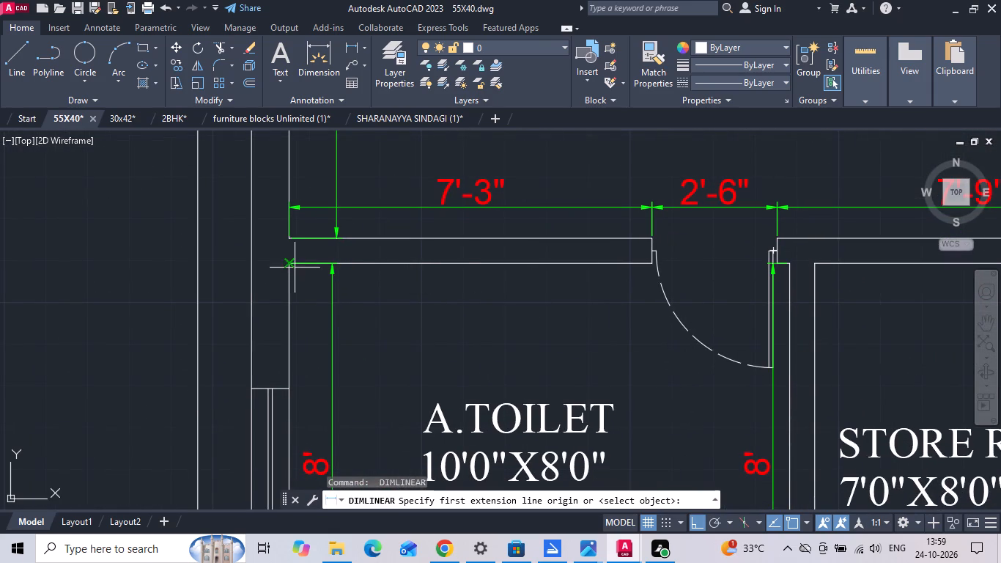
left_click(292, 266)
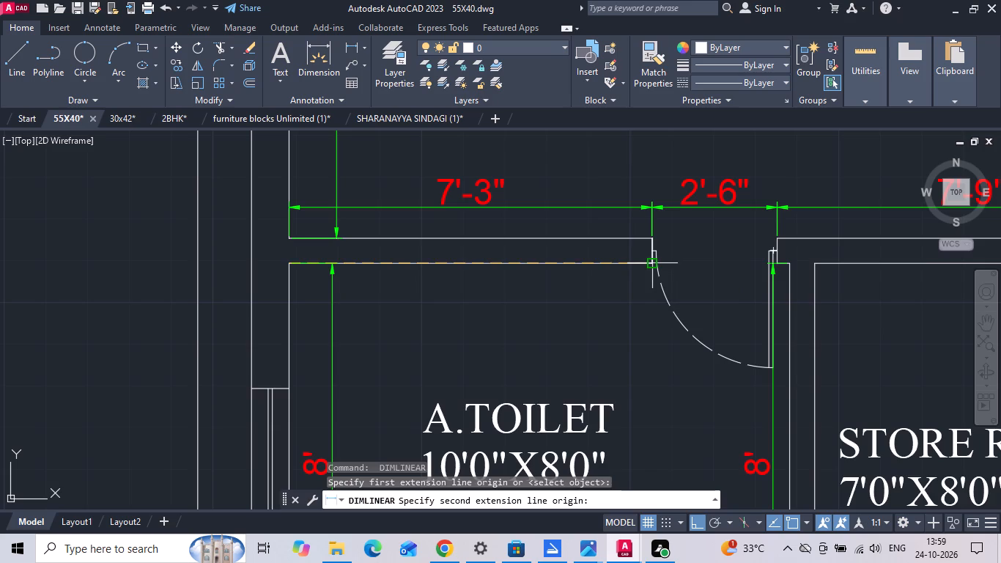
left_click(652, 265)
scroll(620, 285, "up", 1)
left_click(613, 304)
Continue that A.TOILET wall dimension across the door opening and the short wall return beside the STORE ROOM.
type("DIMCNT")
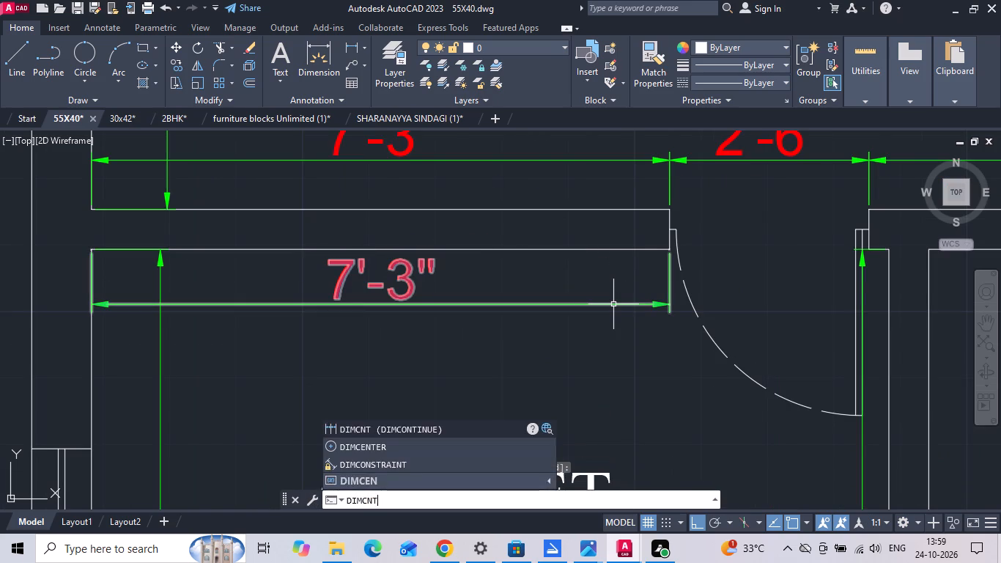
key("space")
scroll(865, 227, "up", 2)
left_click(873, 279)
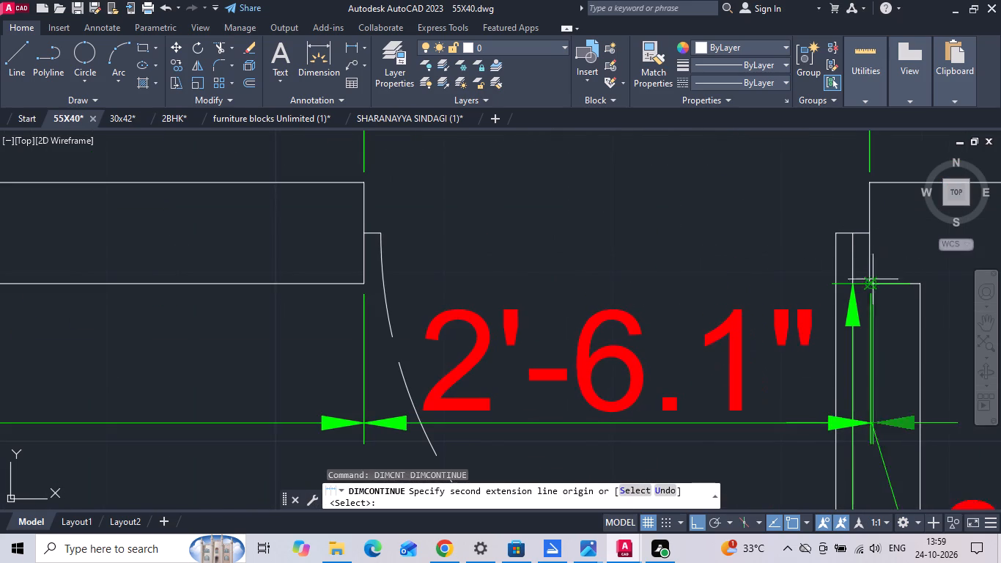
left_click(926, 283)
scroll(584, 264, "down", 3)
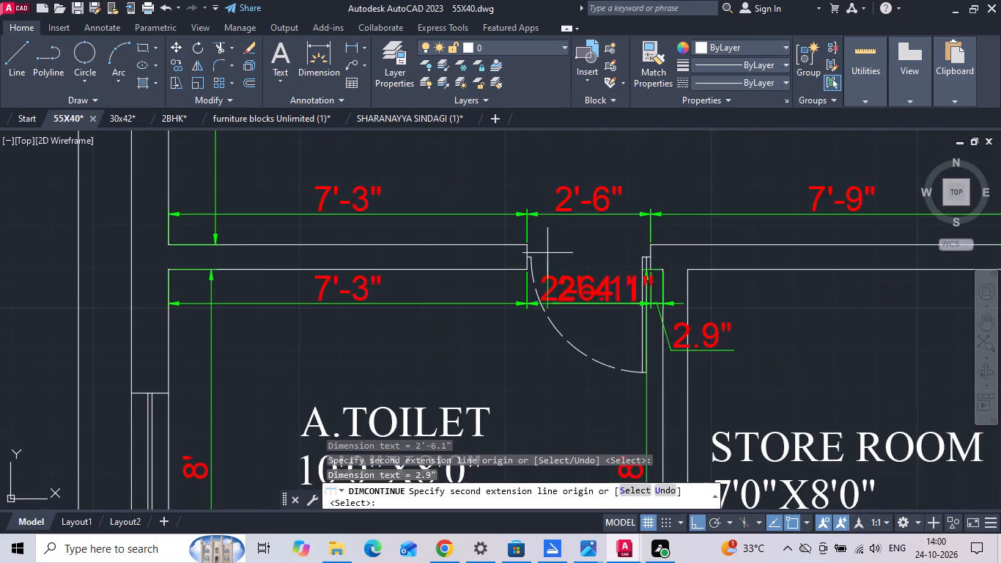
key("Escape")
Stretch the short wall-return dimension's first extension origin onto the door jamb corner.
scroll(534, 249, "down", 2)
scroll(559, 266, "up", 5)
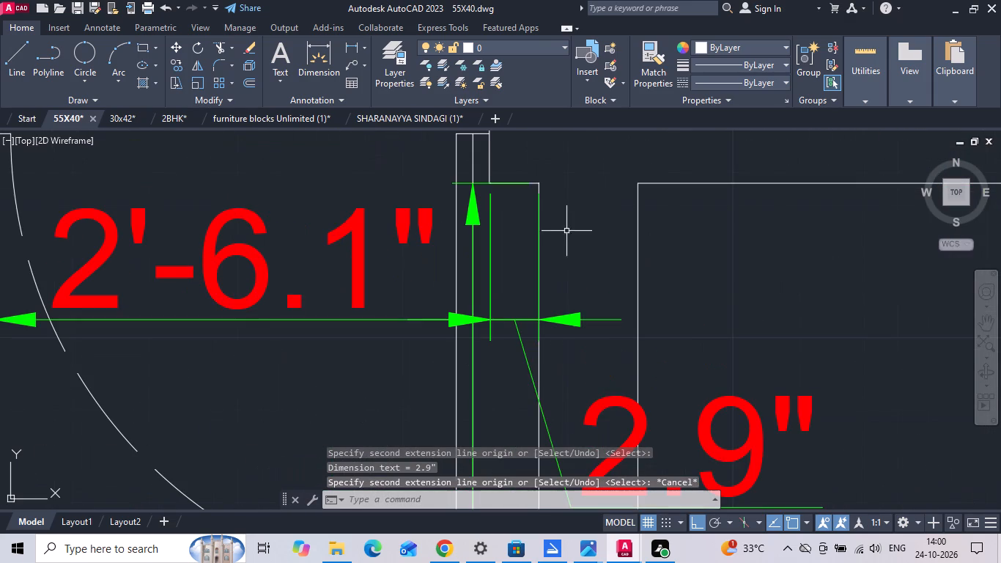
left_click(586, 419)
scroll(530, 210, "up", 2)
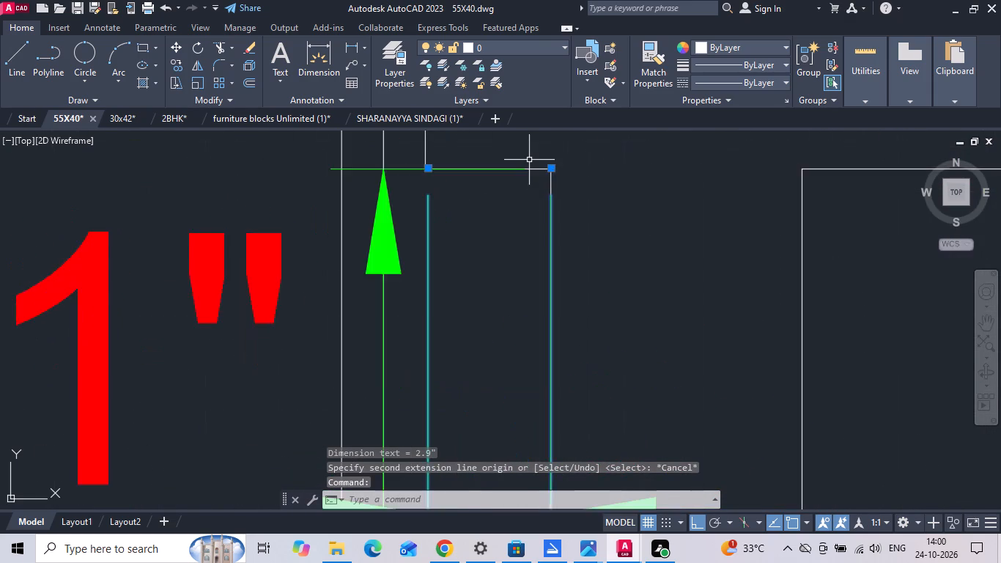
scroll(529, 160, "up", 2)
scroll(697, 211, "down", 1)
scroll(435, 191, "up", 1)
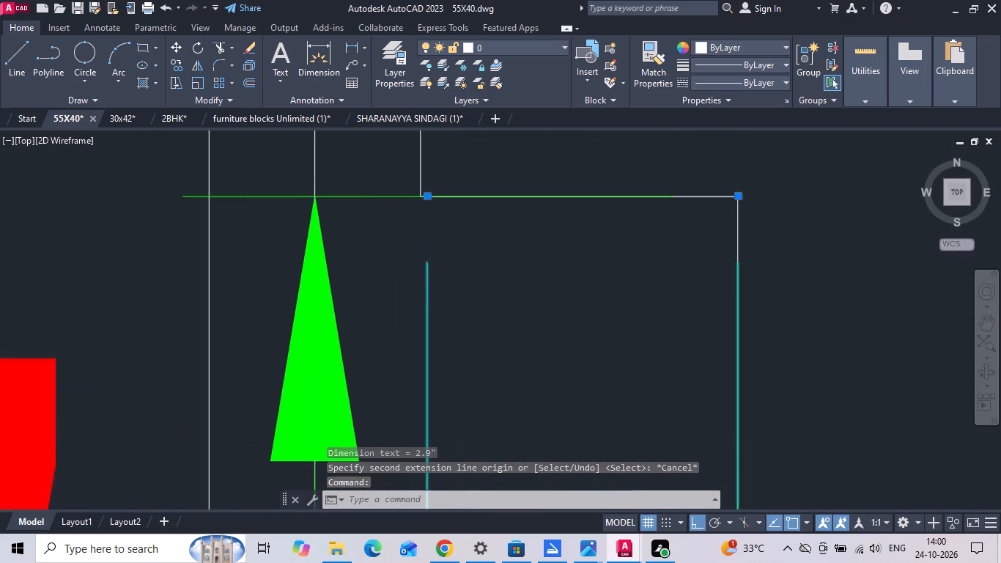
scroll(435, 191, "up", 1)
left_click(424, 197)
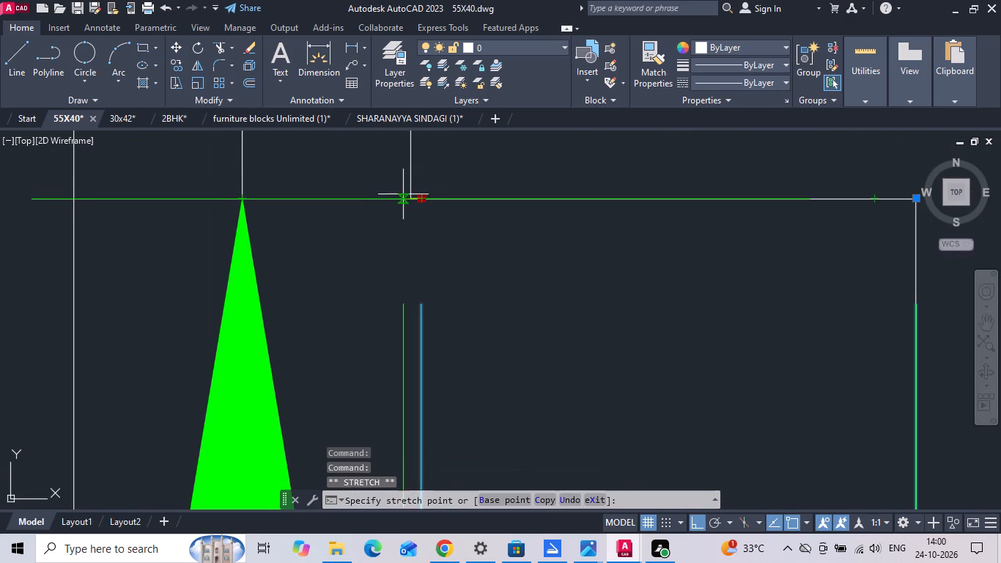
left_click(411, 194)
scroll(443, 196, "down", 6)
scroll(561, 265, "down", 2)
key("Escape")
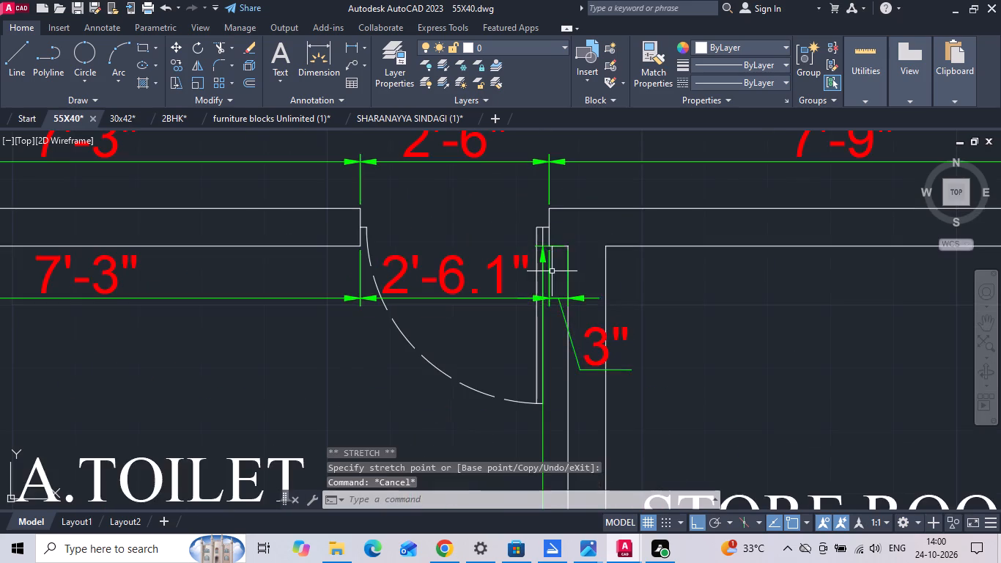
Dimension the STORE ROOM's interior width along its wall shared with the BEDROOM.
scroll(548, 271, "down", 3)
type("DLI")
key("space")
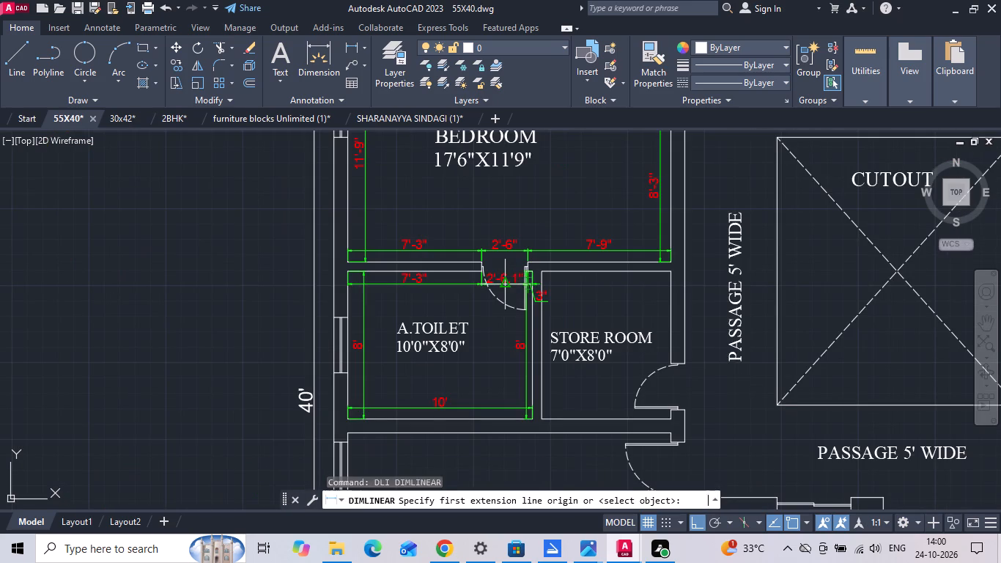
scroll(511, 293, "up", 1)
left_click(561, 261)
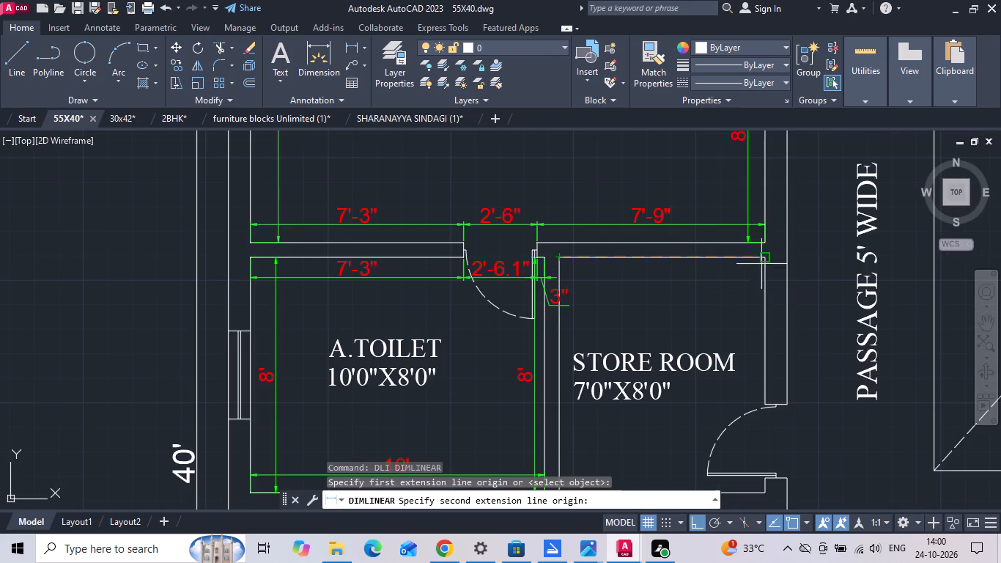
left_click(763, 254)
scroll(734, 282, "up", 2)
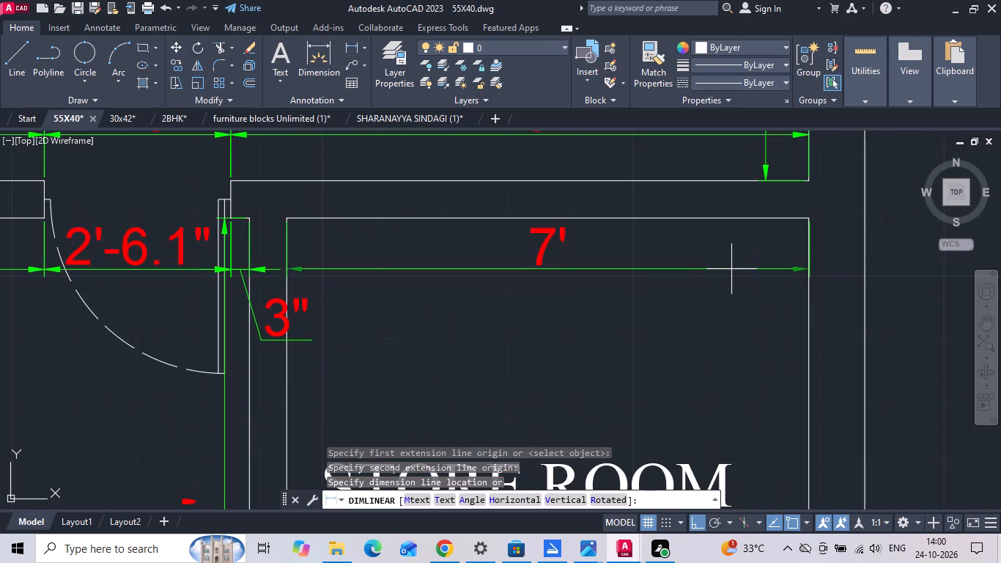
left_click(731, 269)
Add a vertical linear dimension inside the STORE ROOM along its wall shared with the A.TOILET.
key("d")
type("LI")
key("space")
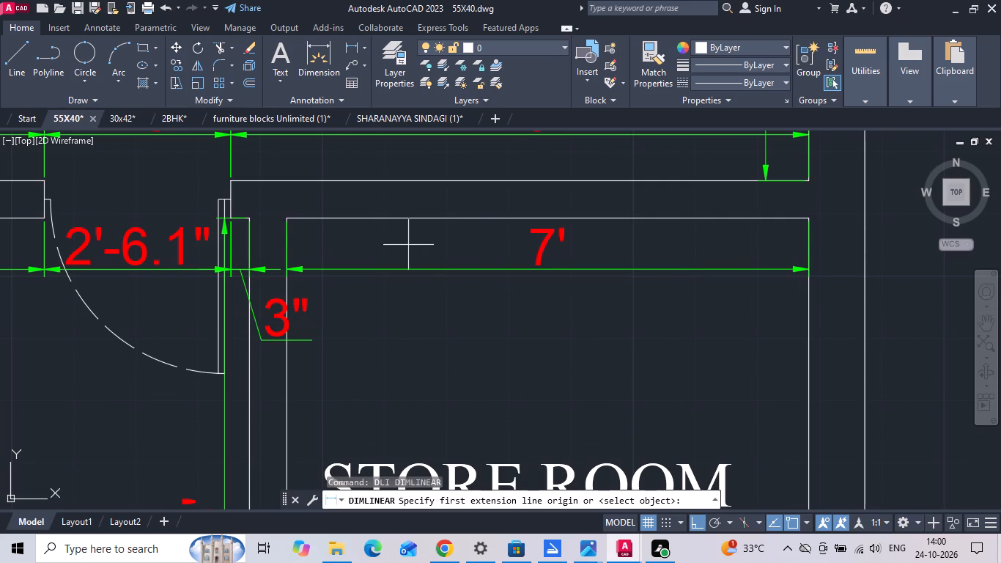
left_click(288, 215)
scroll(413, 202, "down", 3)
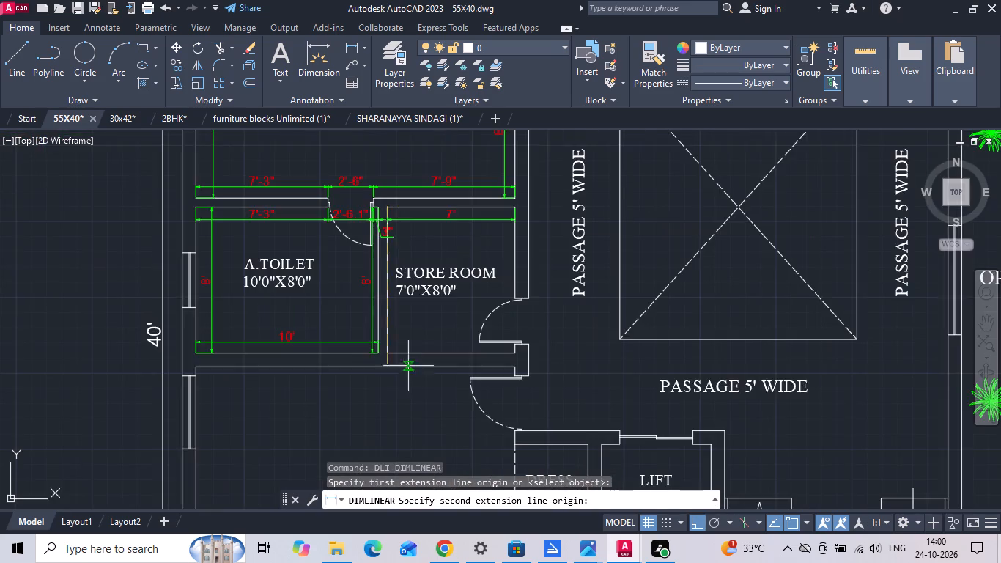
scroll(406, 369, "up", 2)
left_click(356, 330)
scroll(361, 332, "down", 1)
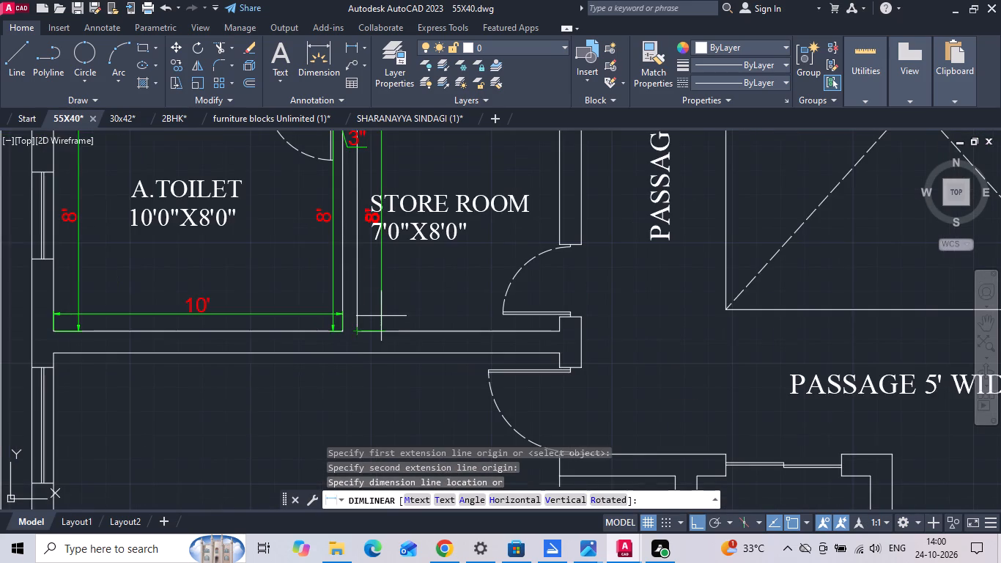
scroll(381, 316, "up", 1)
left_click(380, 307)
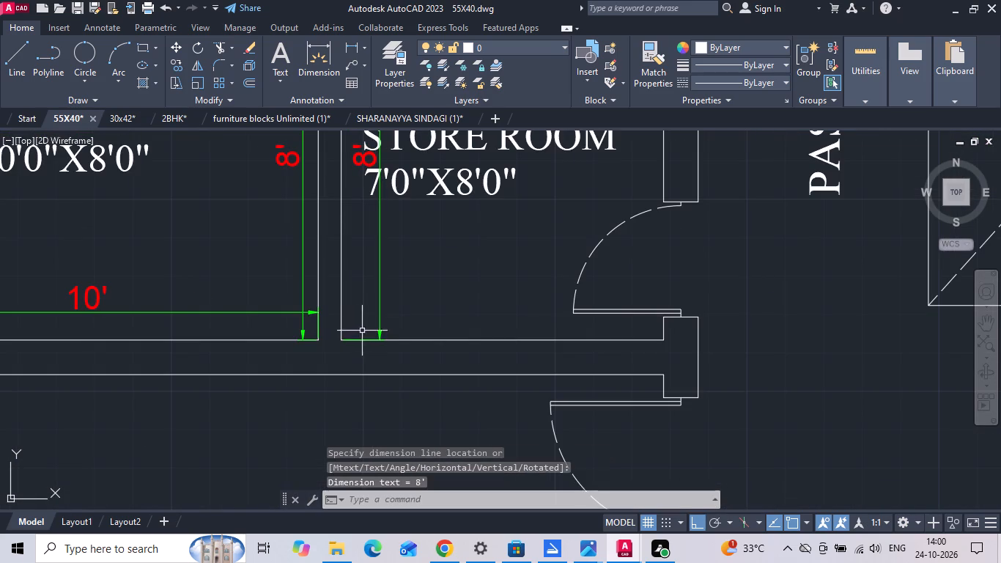
Dimension the STORE ROOM's interior width along its wall shared with the M.BEDROOM.
key("space")
left_click(340, 344)
left_click(661, 342)
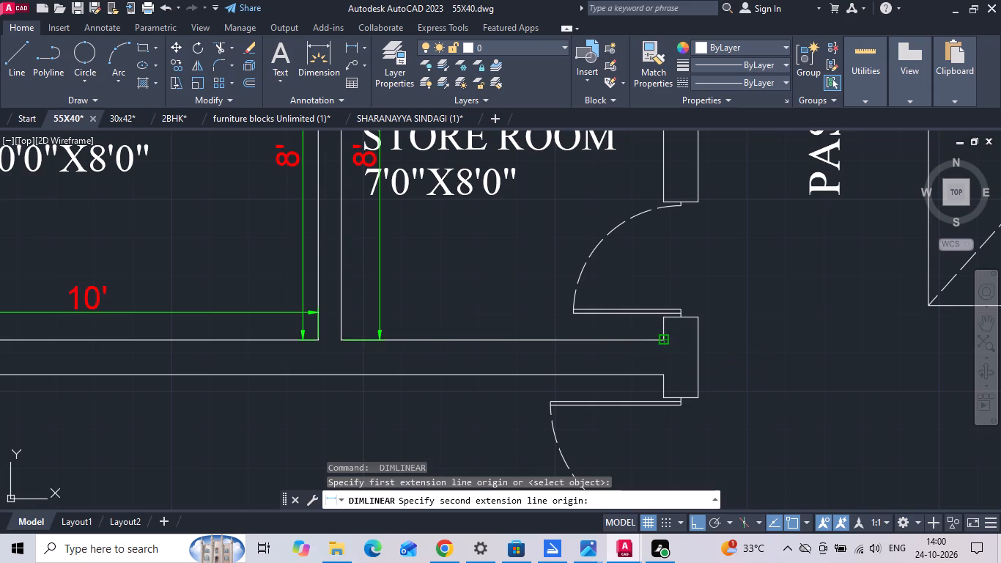
scroll(654, 342, "up", 2)
left_click(642, 313)
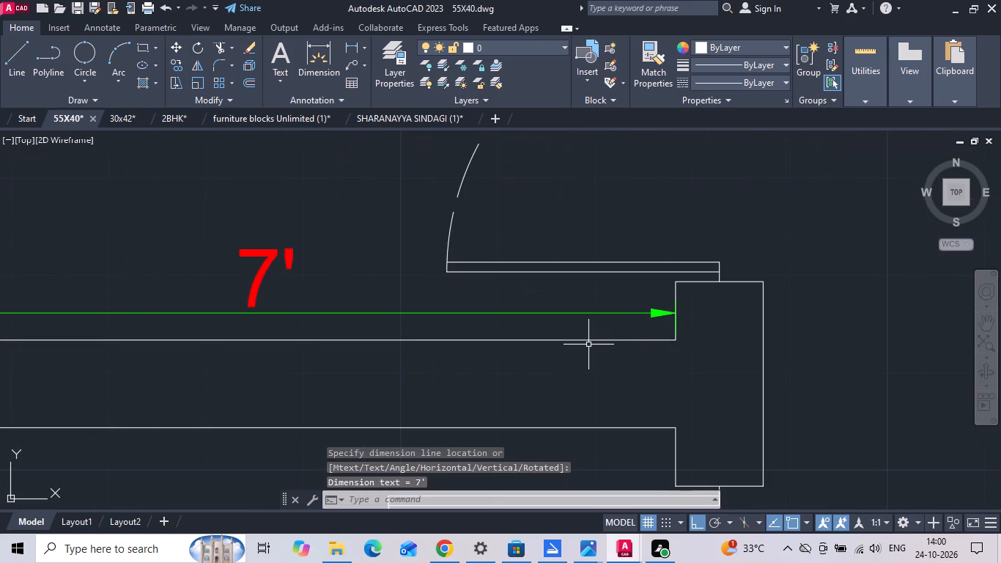
Dimension the STORE ROOM's passage-side wall as a continuous vertical chain covering the short wall return, door opening and remaining wall.
type("DLI")
key("space")
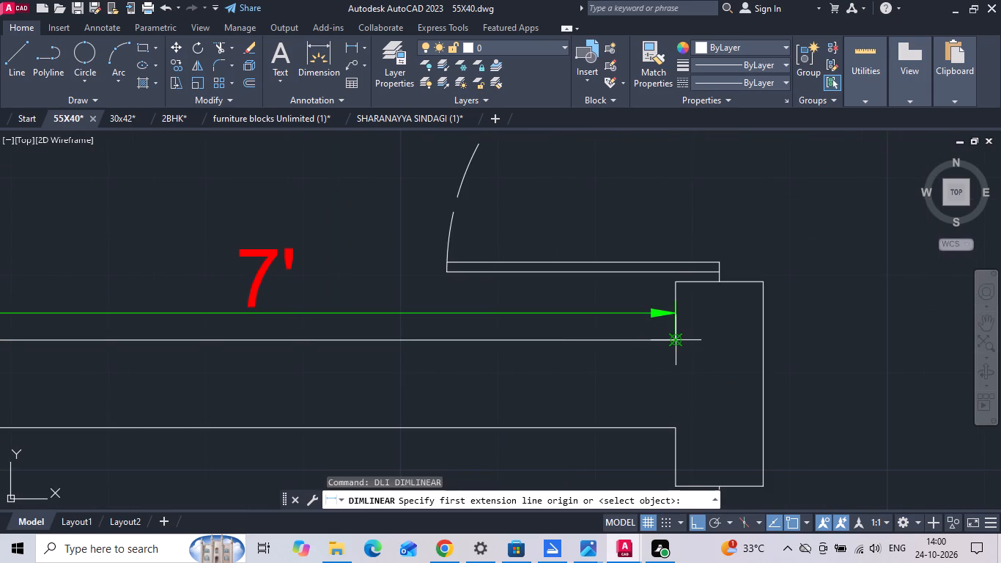
left_click(673, 338)
left_click(677, 287)
left_click(640, 287)
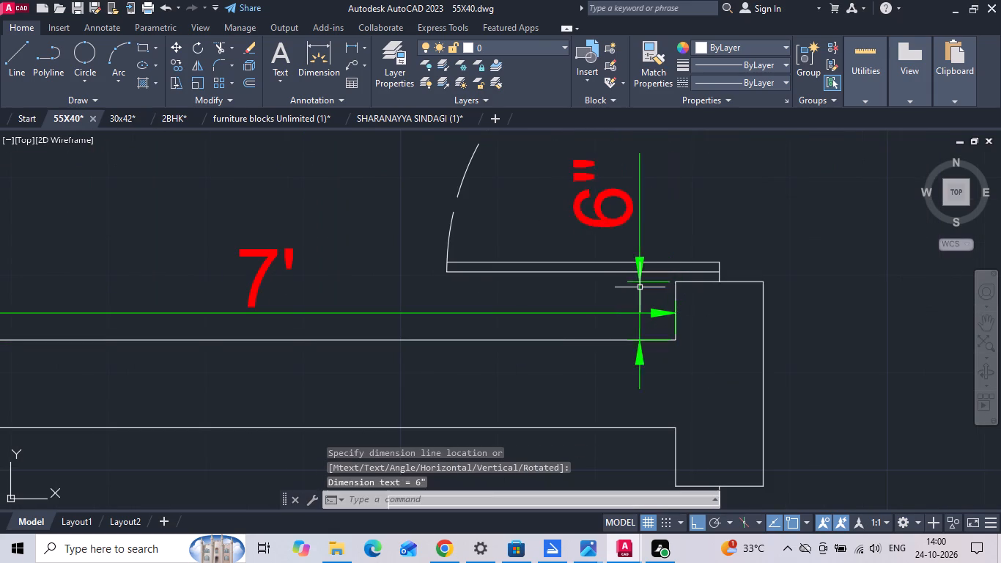
type("DIMCNT")
key("space")
scroll(643, 342, "down", 3)
scroll(658, 233, "up", 2)
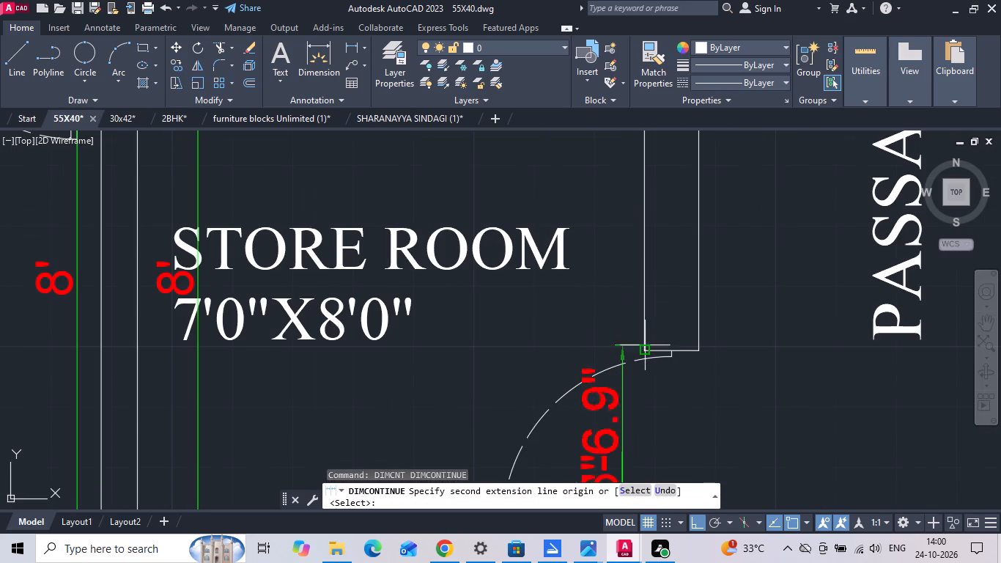
left_click(644, 349)
middle_click_drag(632, 238, 613, 376)
middle_click_drag(616, 240, 607, 375)
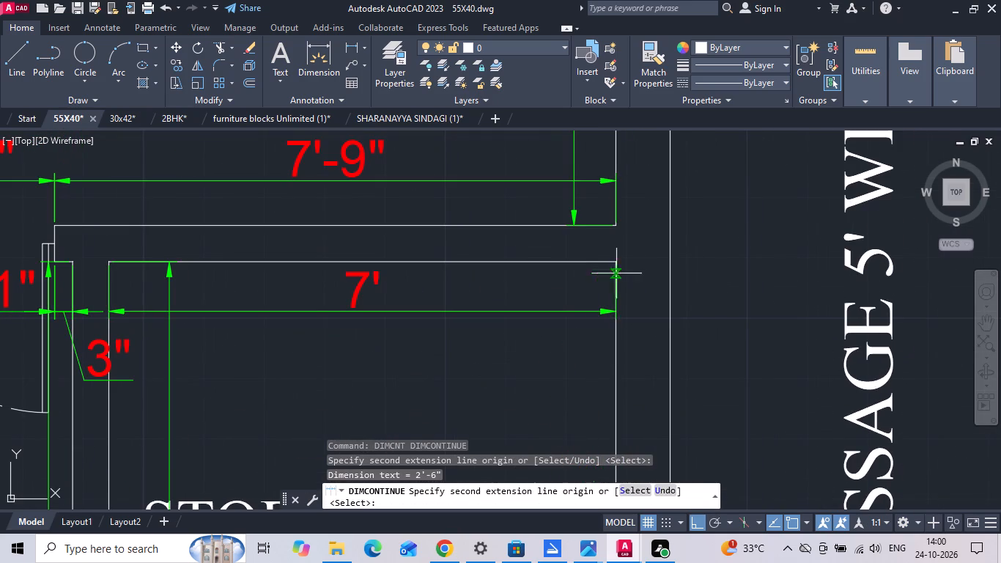
left_click(618, 262)
key("Escape")
Save the drawing.
key("ctrl+s")
Dimension the M.BEDROOM's interior width along its wall shared with the A.TOILET and STORE ROOM.
scroll(588, 290, "down", 3)
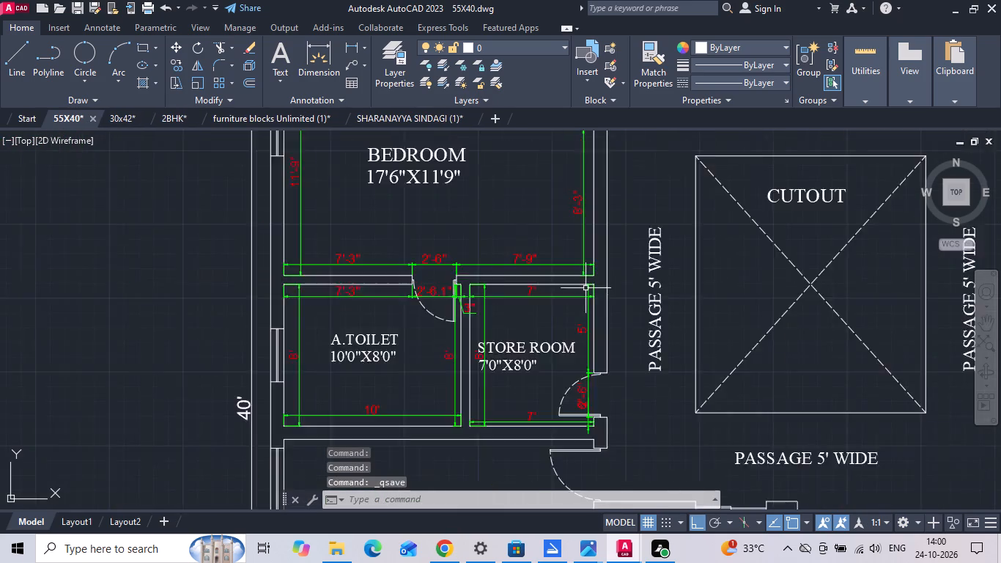
scroll(586, 288, "down", 2)
scroll(543, 350, "up", 2)
middle_click_drag(543, 350, 545, 328)
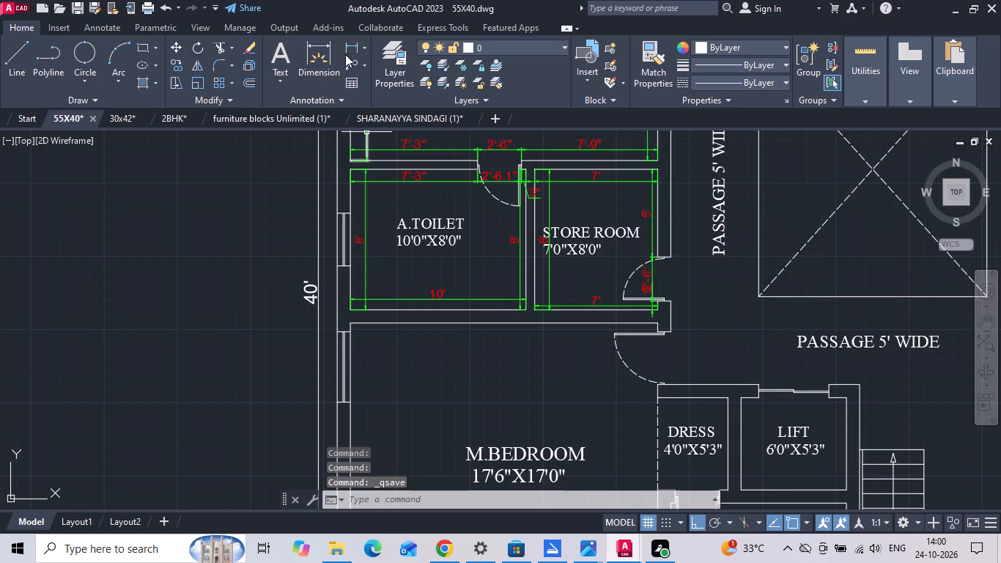
left_click(349, 48)
scroll(350, 375, "up", 1)
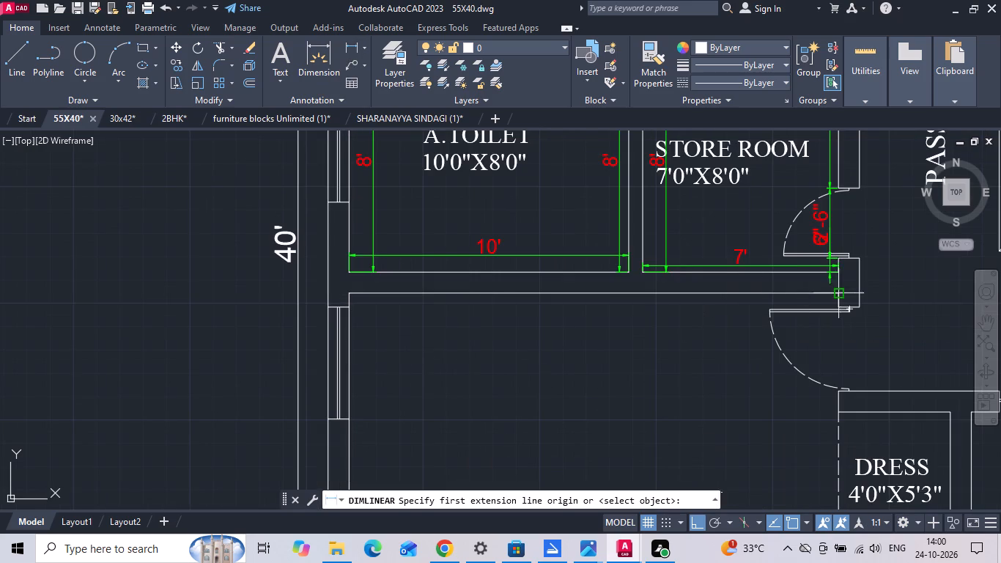
scroll(813, 309, "up", 1)
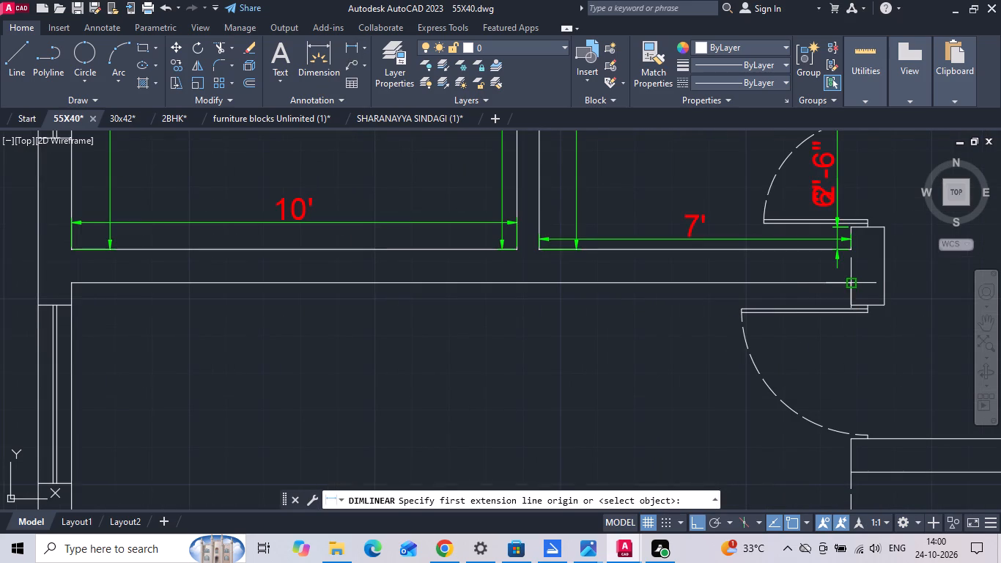
left_click(849, 283)
scroll(853, 285, "down", 1)
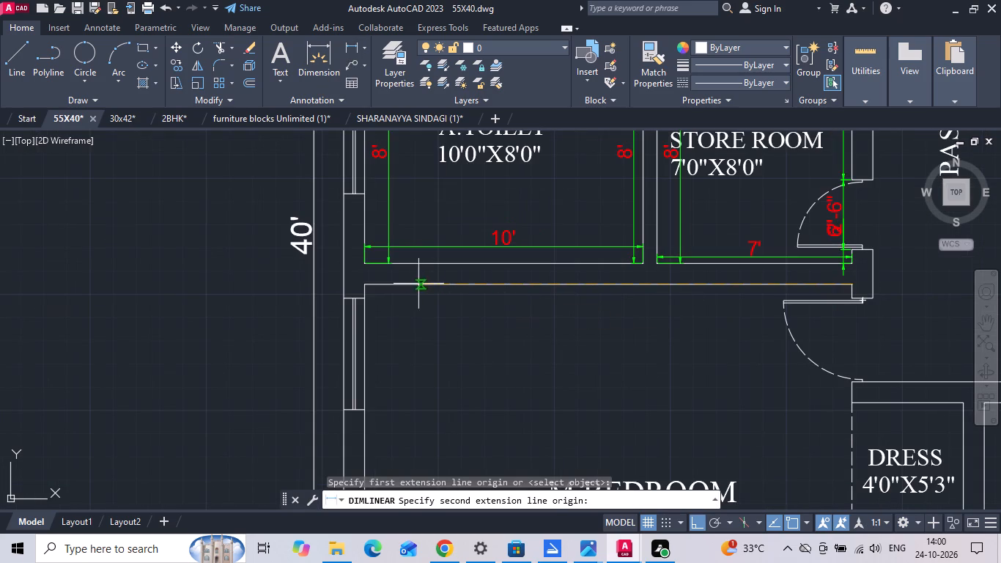
left_click(367, 287)
scroll(529, 308, "up", 1)
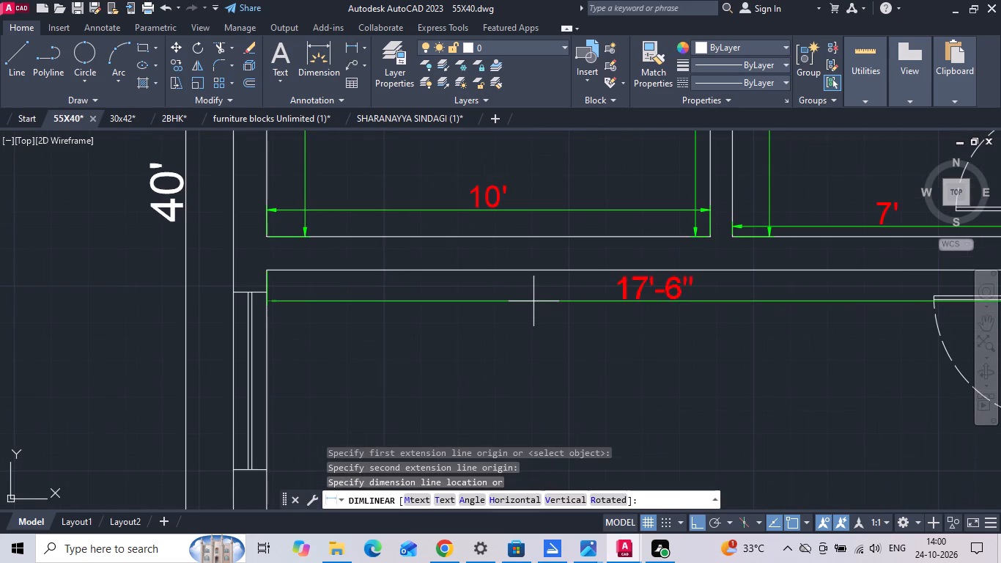
left_click(533, 301)
Dimension the M.BEDROOM's full interior length along its outer side wall with a vertical linear dimension.
type("DLI")
key("space")
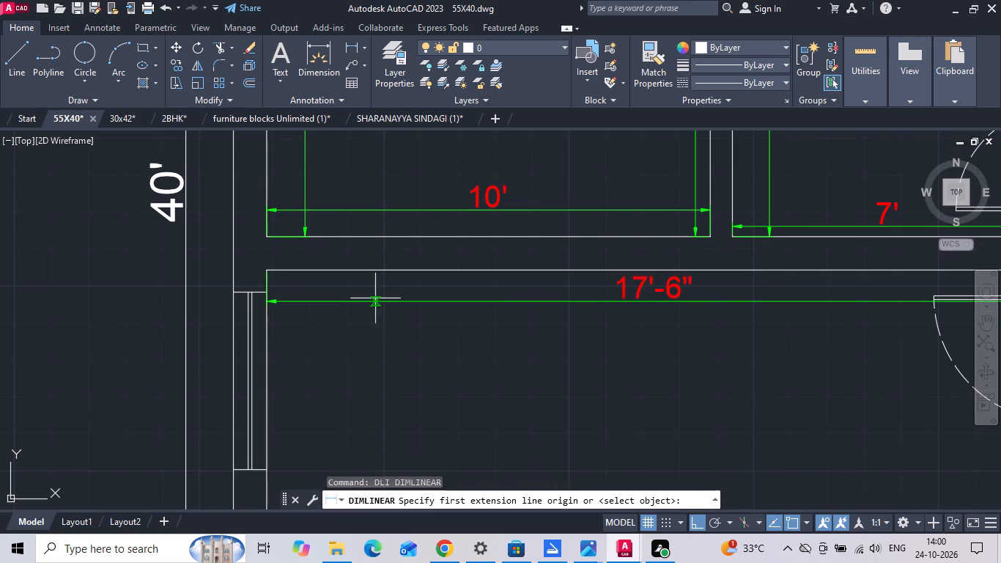
left_click(268, 266)
scroll(309, 262, "down", 3)
middle_click_drag(302, 361, 315, 328)
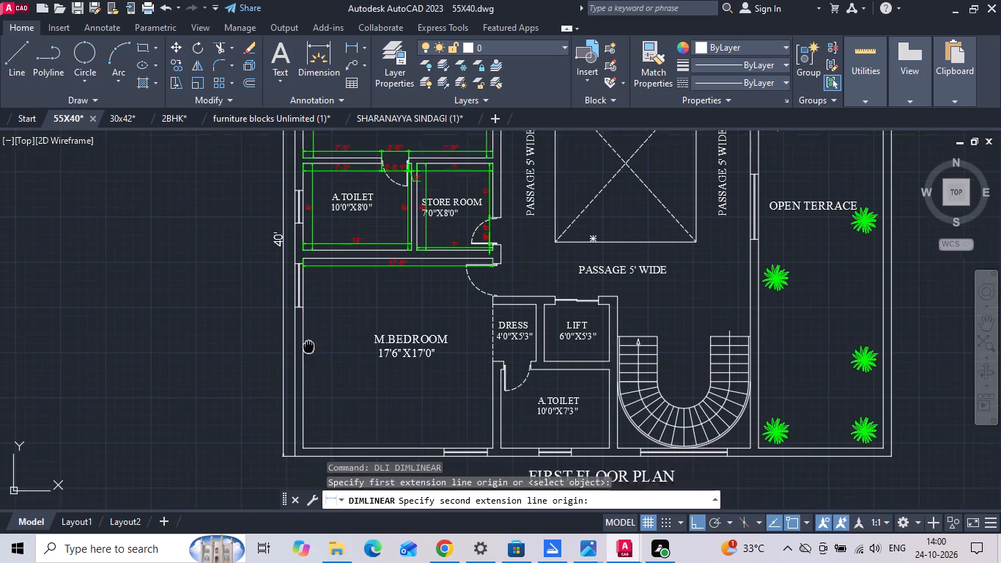
middle_click_drag(315, 328, 322, 313)
left_click(323, 411)
scroll(333, 386, "up", 1)
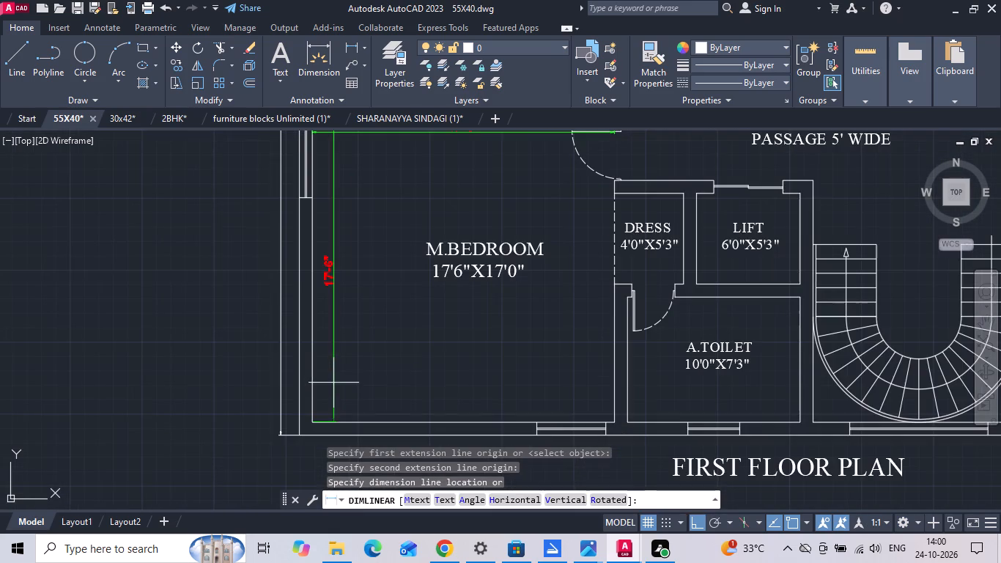
scroll(333, 367, "up", 1)
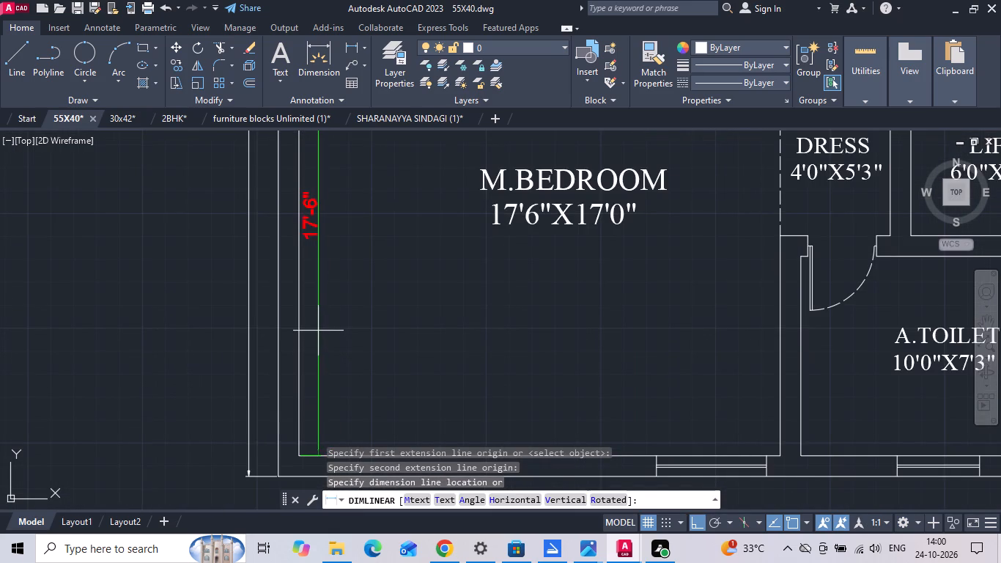
left_click(318, 331)
Dimension the M.BEDROOM's interior width along the bottom exterior wall containing the window.
type("DLI")
key("space")
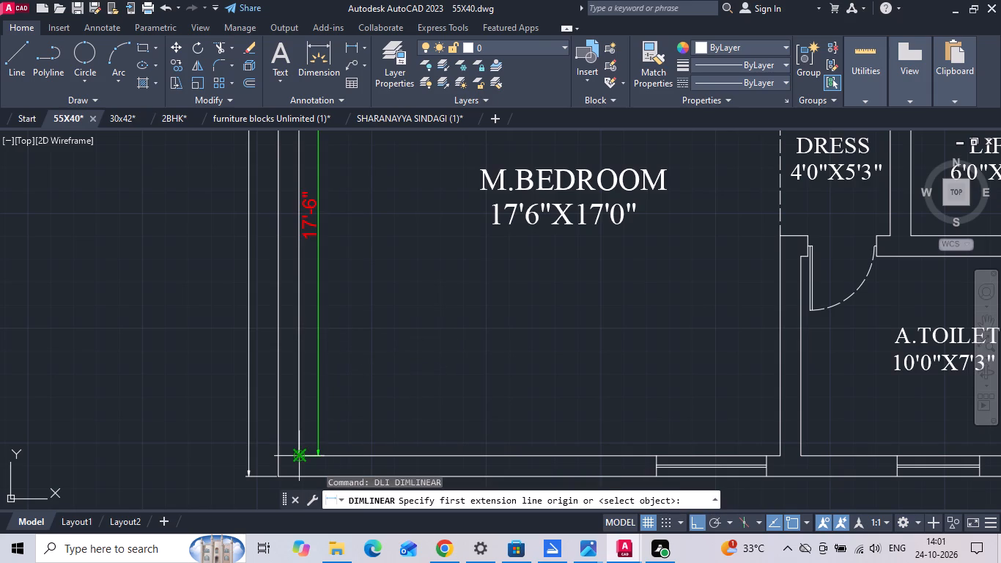
left_click_drag(295, 457, 306, 452)
left_click(781, 455)
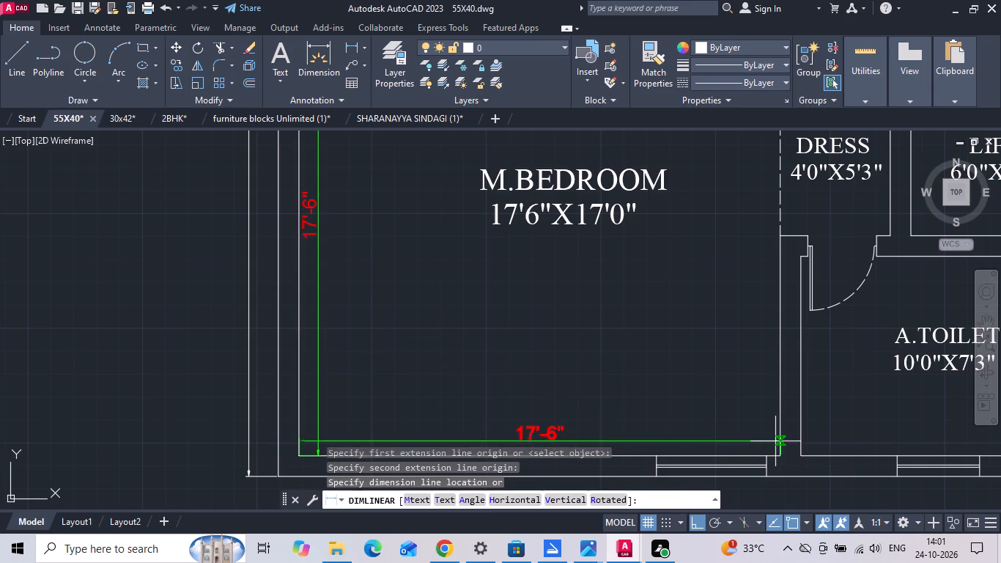
left_click(775, 440)
Dimension the M.BEDROOM's wall shared with the lower A.TOILET, from the bottom corner up to the DRESS opening.
scroll(606, 372, "down", 1)
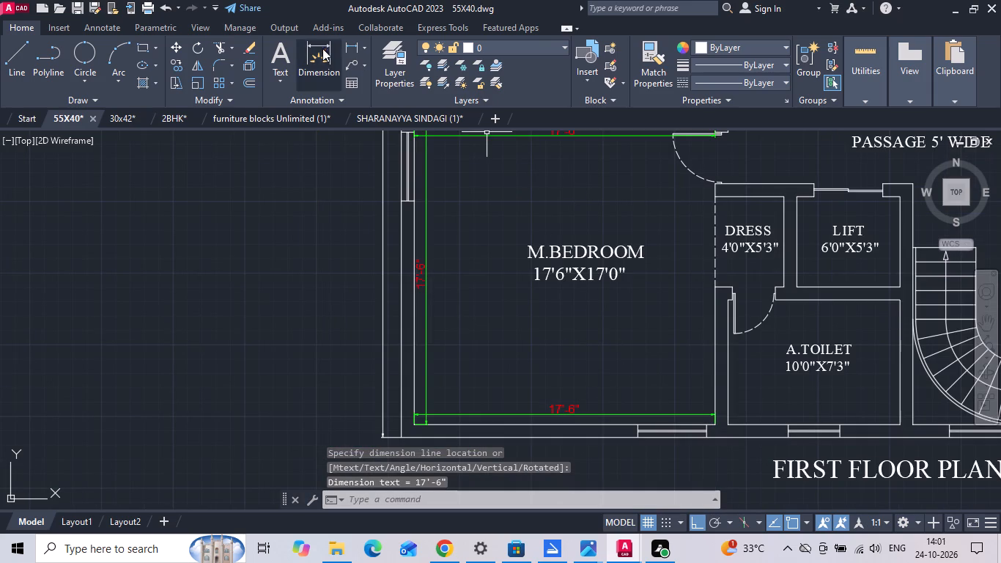
left_click(350, 46)
scroll(718, 441, "up", 1)
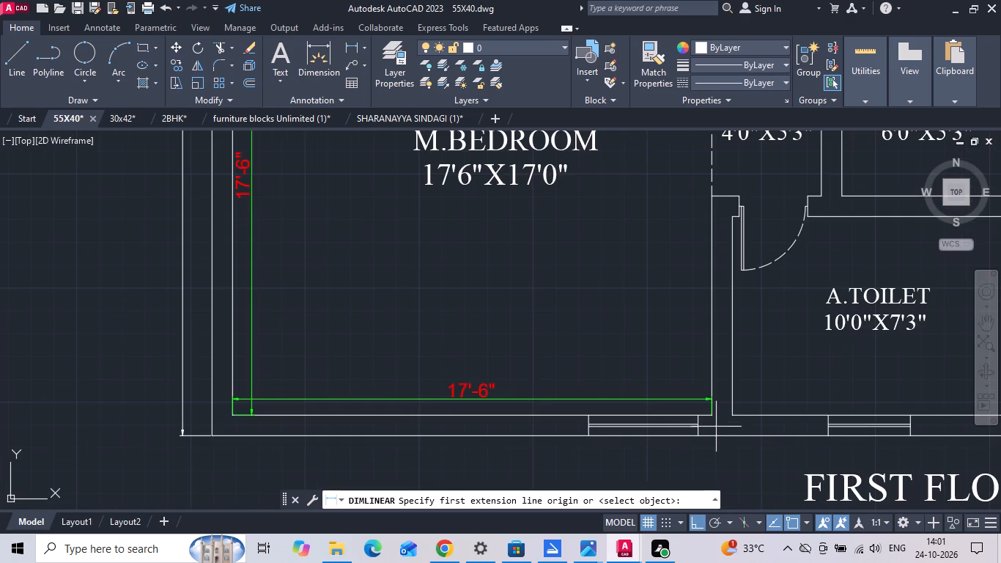
left_click(712, 417)
left_click(716, 196)
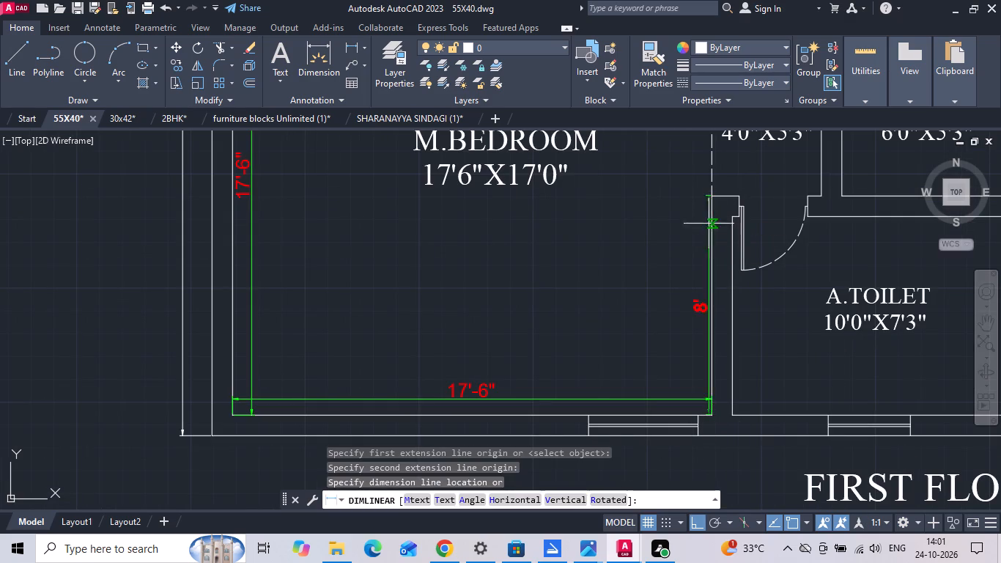
left_click(692, 246)
Continue that vertical dimension chain across the DRESS opening, the DRESS wall thickness, the bedroom door opening and the short wall return to the M.BEDROOM's upper corner.
middle_click_drag(701, 230, 660, 365)
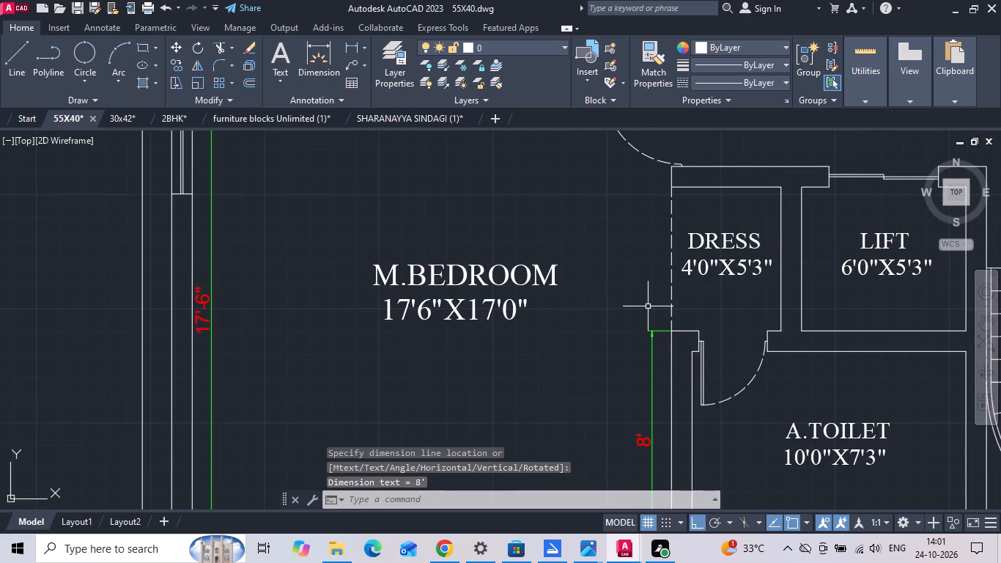
type("DIM")
key("c")
type("NT")
key("space")
scroll(683, 185, "up", 2)
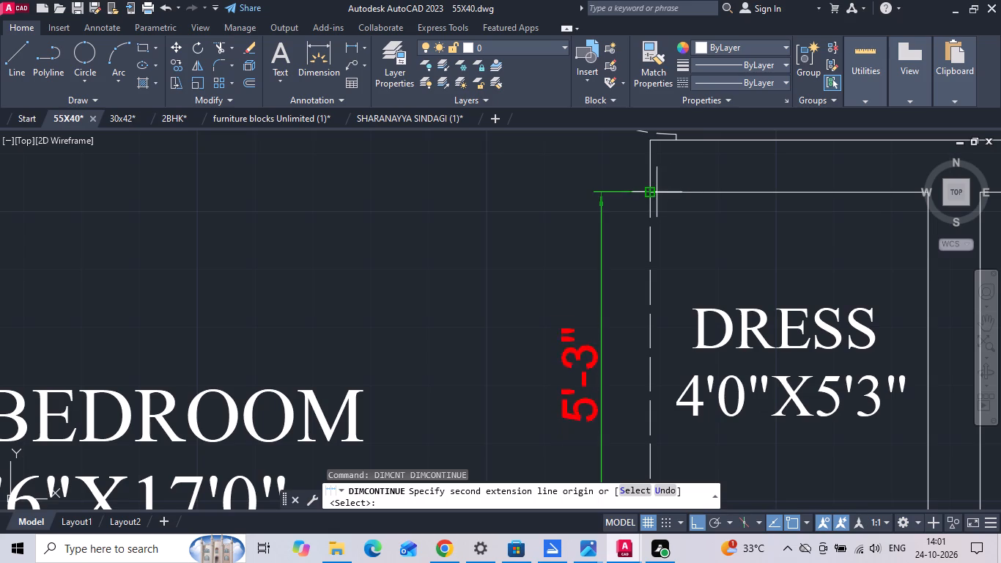
left_click(653, 191)
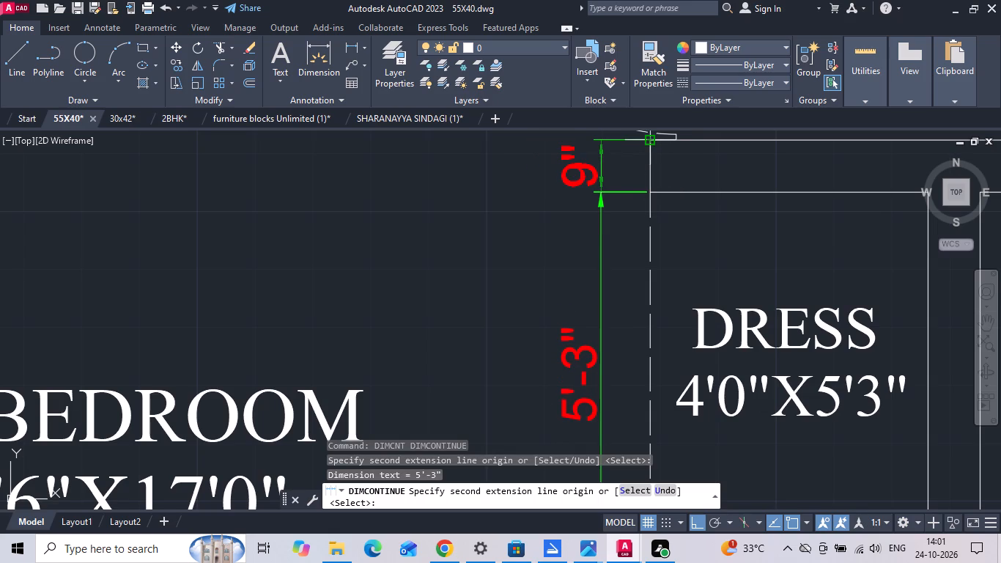
left_click(654, 136)
middle_click_drag(618, 218, 564, 449)
scroll(594, 151, "up", 2)
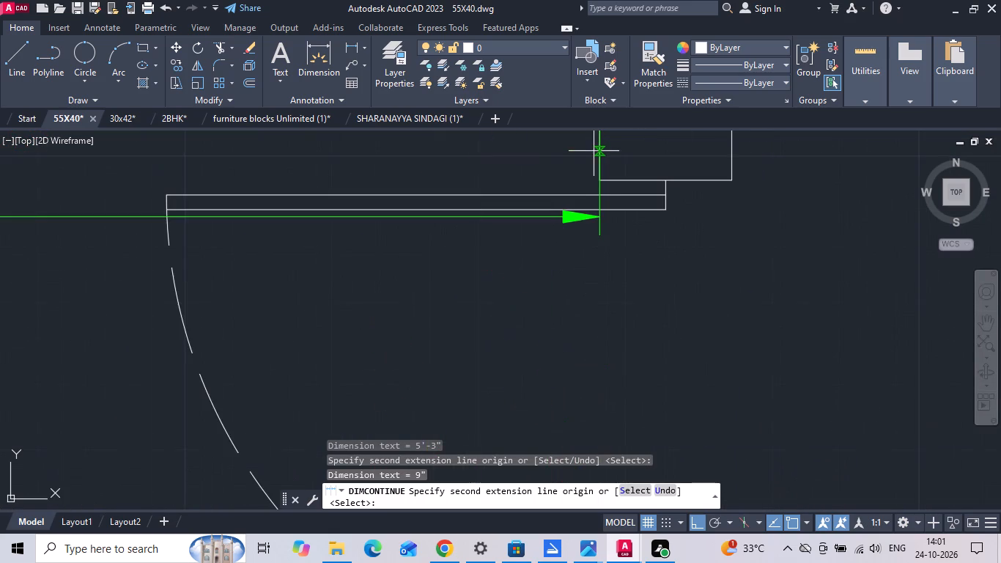
middle_click_drag(591, 178, 588, 196)
left_click(594, 194)
scroll(573, 325, "down", 1)
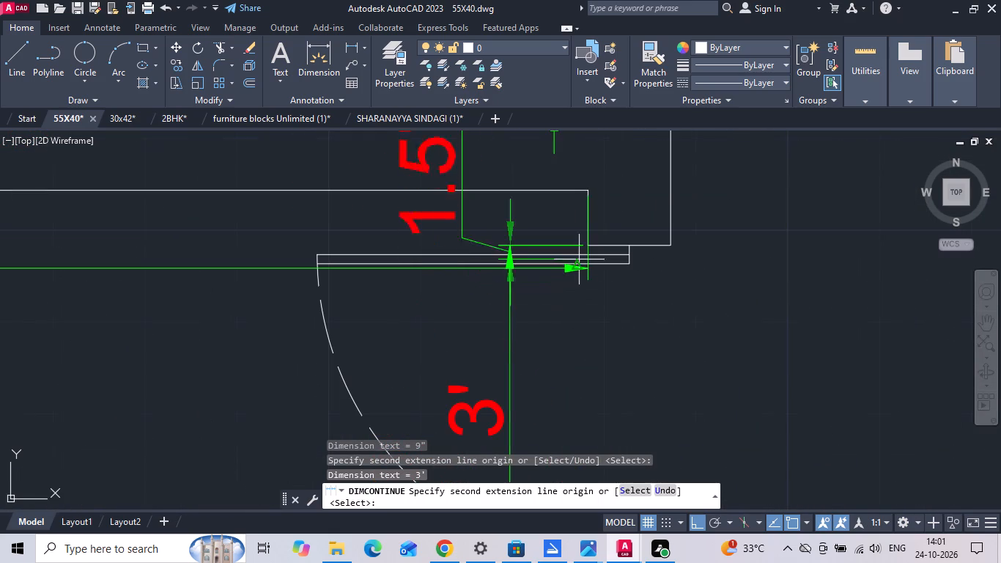
left_click(588, 188)
key("Escape")
Dimension the DRESS room's interior width just below its upper wall.
scroll(466, 221, "down", 5)
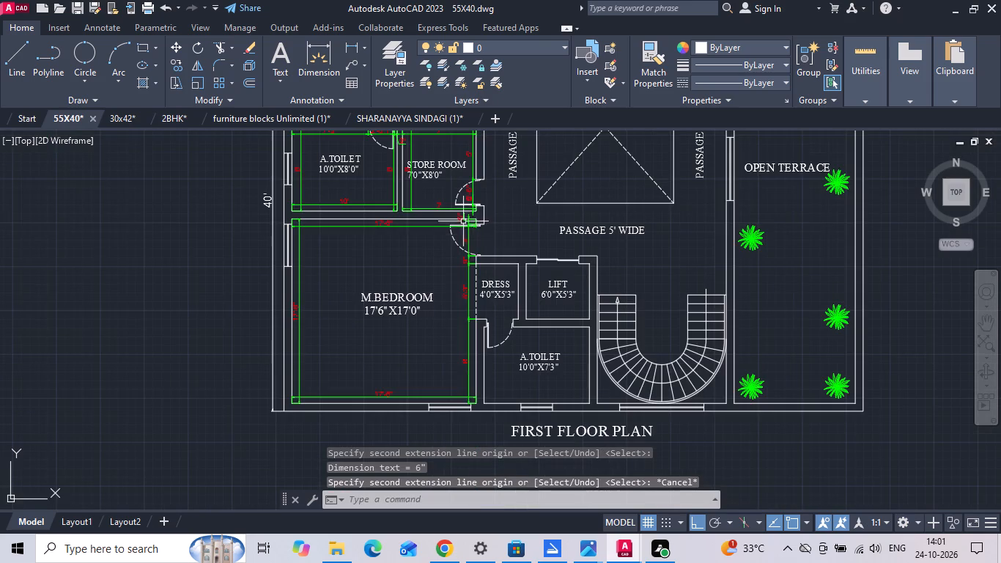
left_click(355, 45)
scroll(469, 279, "up", 2)
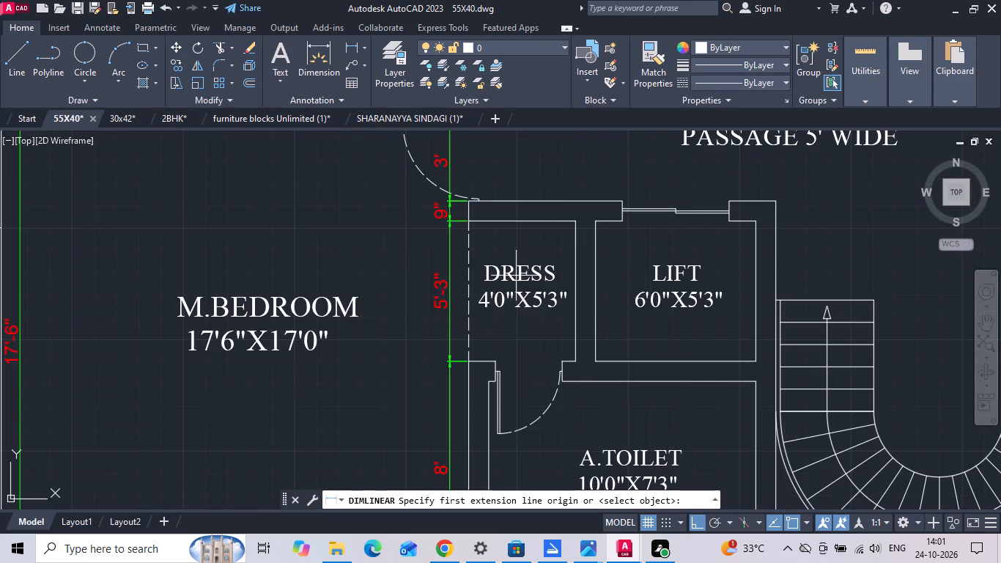
left_click(574, 218)
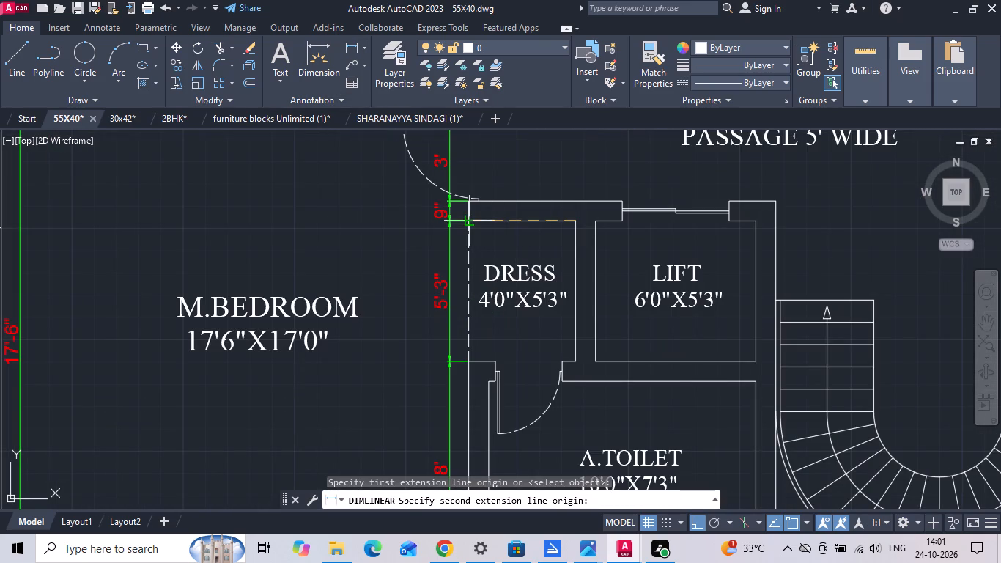
left_click(469, 221)
scroll(511, 227, "up", 2)
left_click(511, 255)
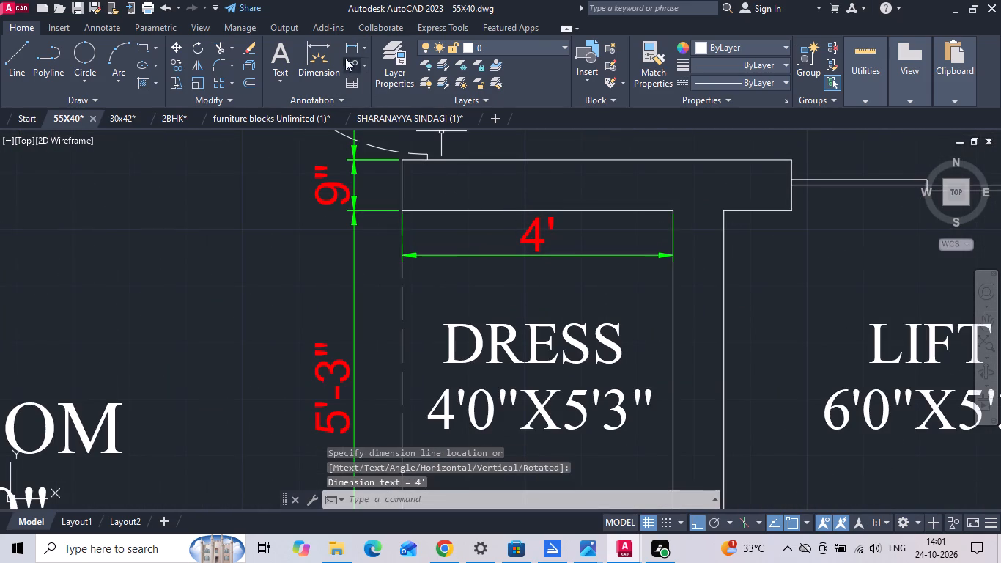
Dimension the DRESS room's interior depth along its wall shared with the LIFT.
left_click(349, 41)
left_click(669, 210)
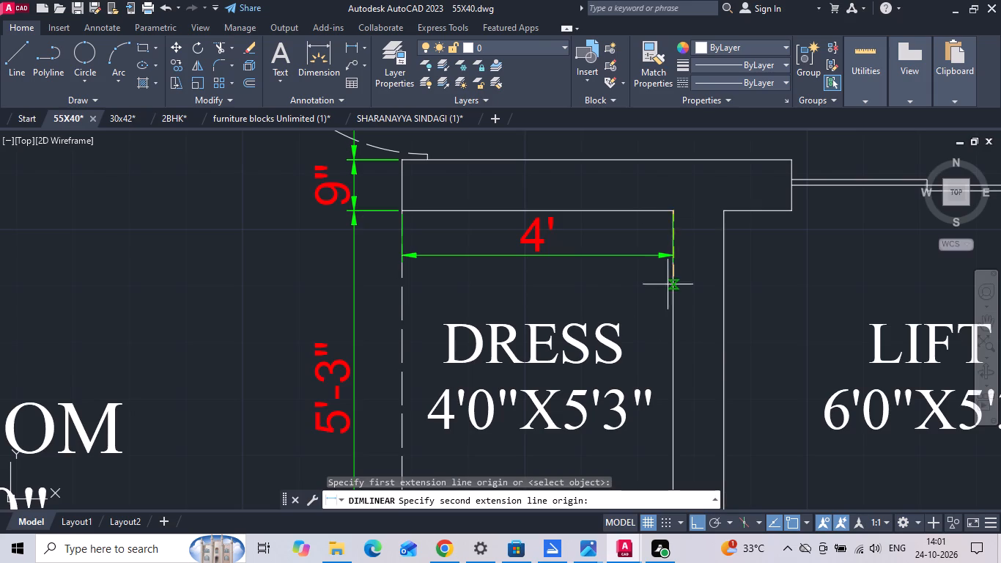
middle_click_drag(654, 325, 653, 239)
middle_click_drag(656, 442, 662, 392)
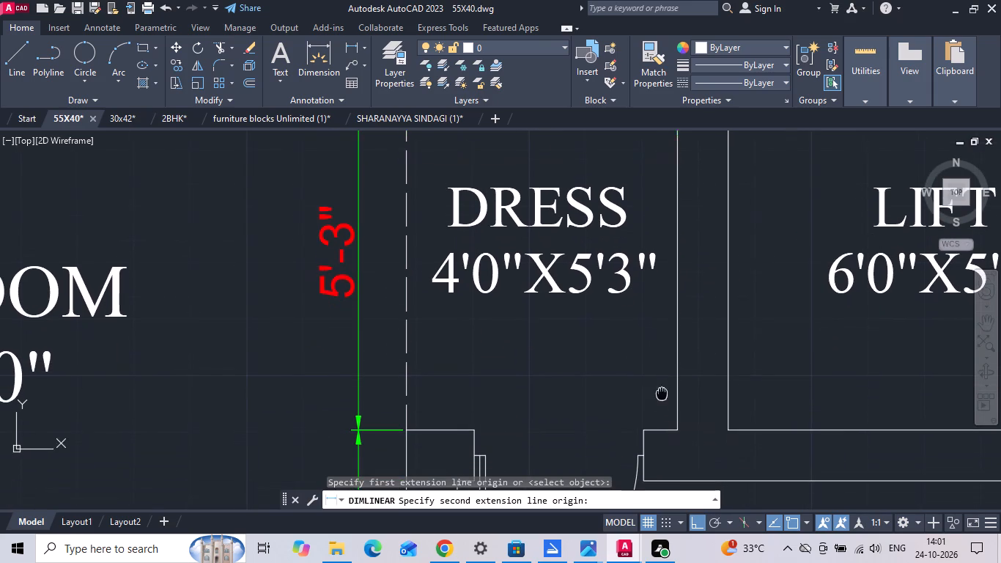
left_click(678, 430)
left_click(659, 402)
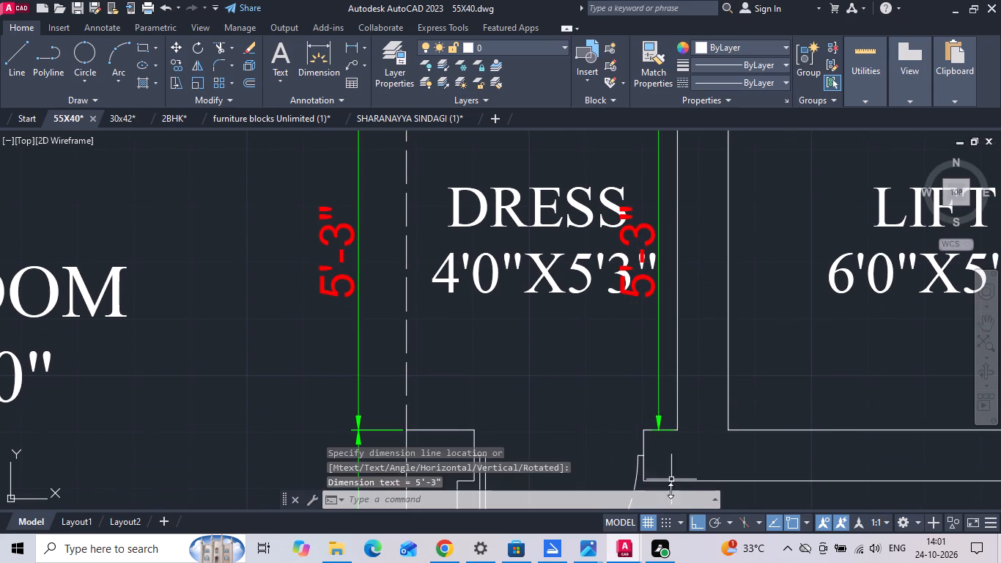
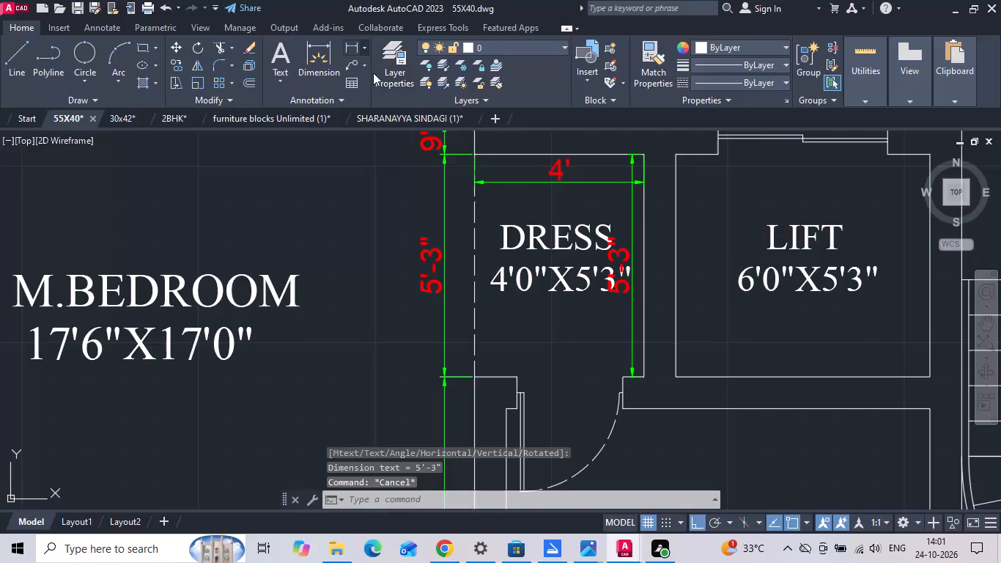
Dimension the lower A.TOILET's upper wall as a horizontal chain: short return, door opening, and remaining wall up to the staircase-side corner.
scroll(507, 430, "up", 1)
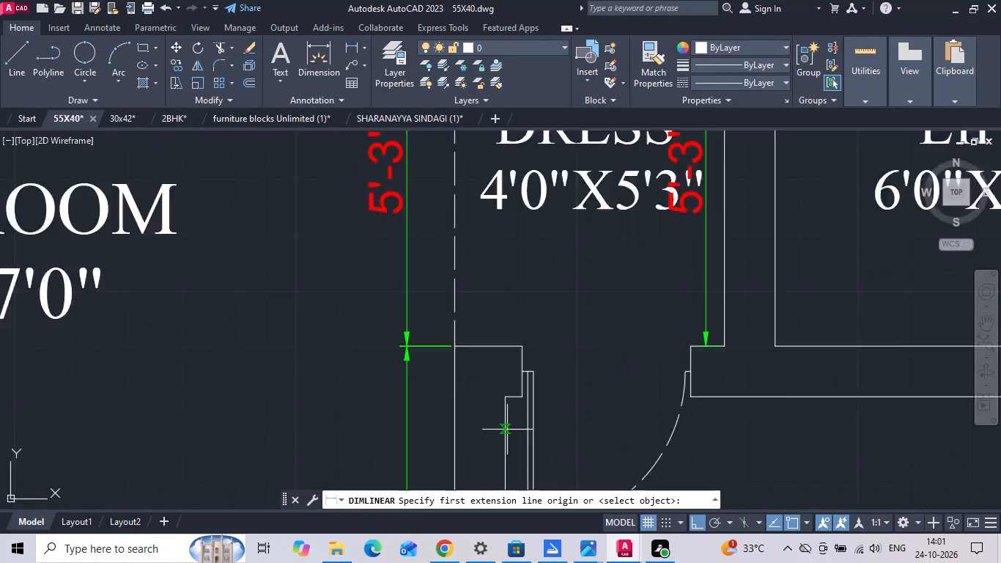
scroll(507, 430, "up", 1)
left_click(506, 374)
left_click(535, 375)
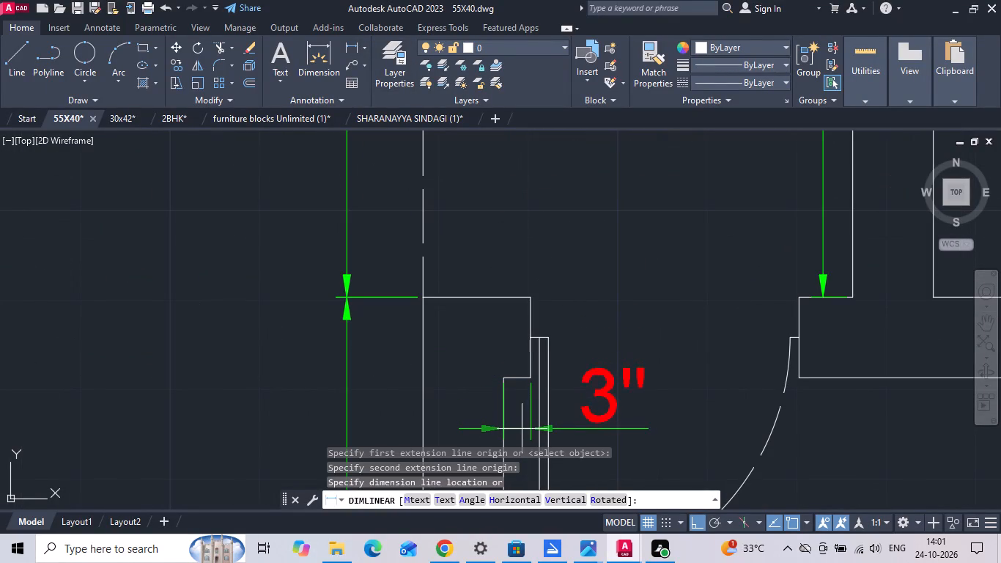
left_click(521, 405)
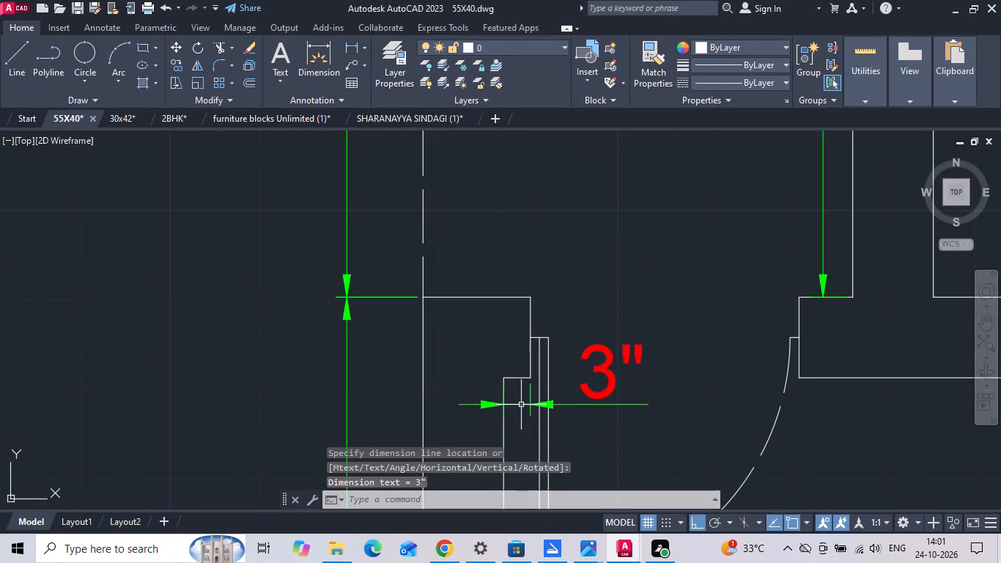
type("DIMCNT")
key("space")
left_click(801, 378)
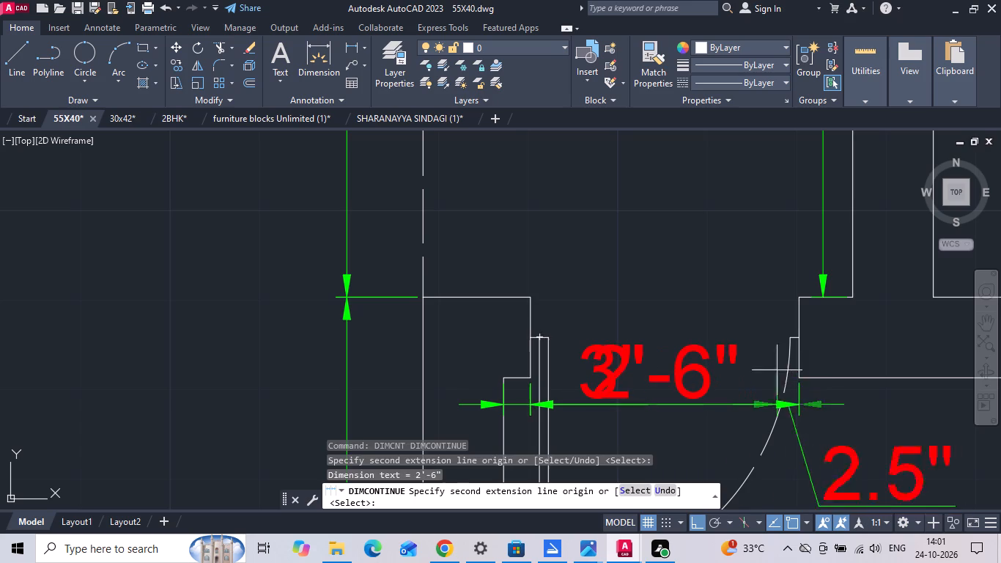
scroll(378, 367, "down", 2)
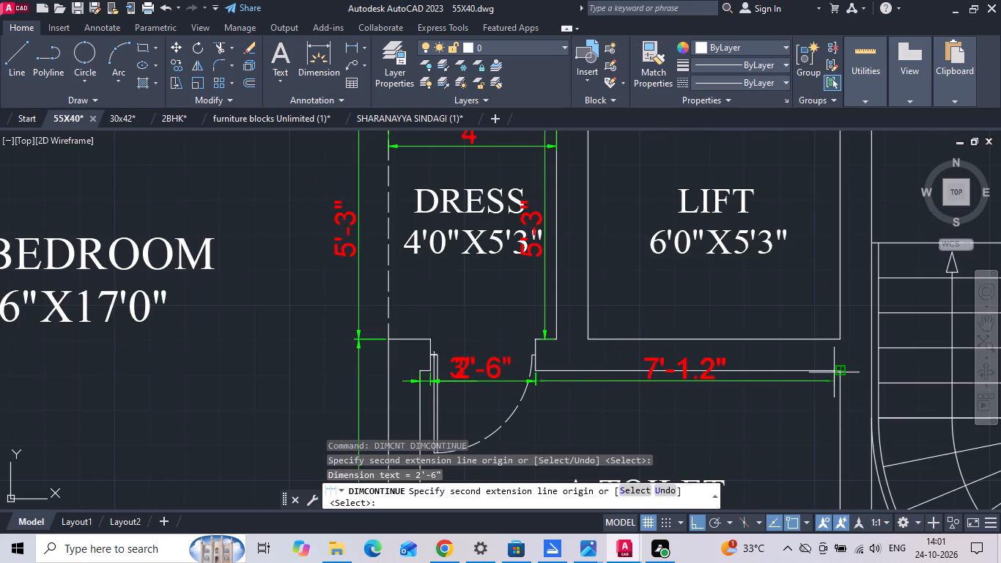
left_click(838, 369)
key("Escape")
Shift the remaining-wall and door-opening dimensions to one shared line further inside the A.TOILET, clear of the short-return dimension.
scroll(746, 384, "up", 2)
left_click_drag(716, 358, 662, 387)
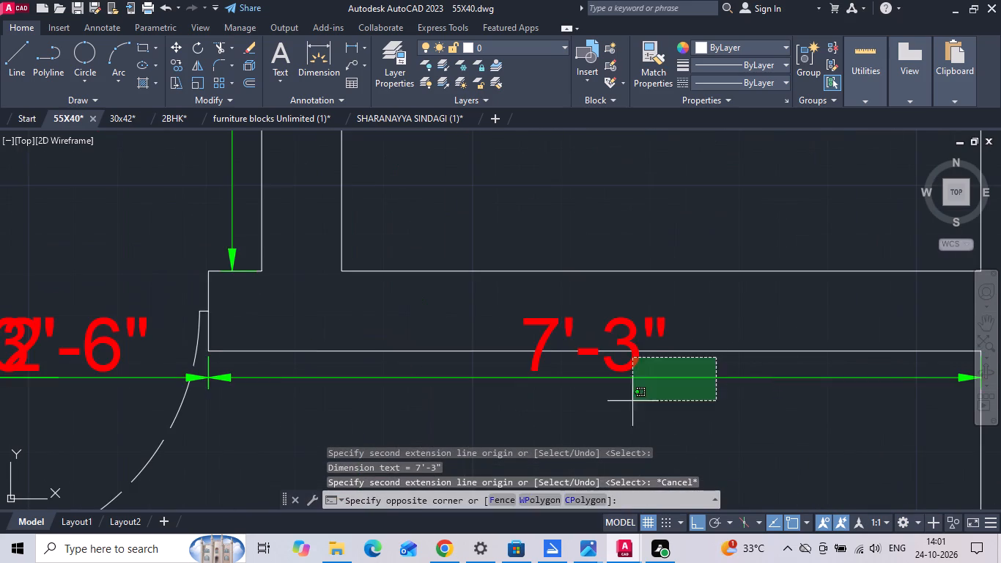
left_click(580, 416)
scroll(402, 287, "down", 2)
scroll(554, 316, "up", 1)
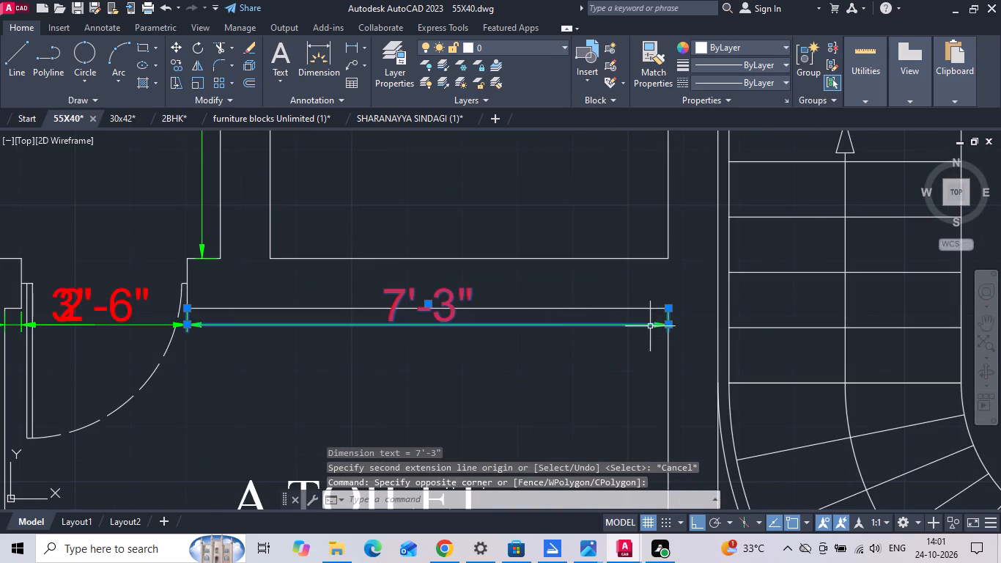
left_click(666, 325)
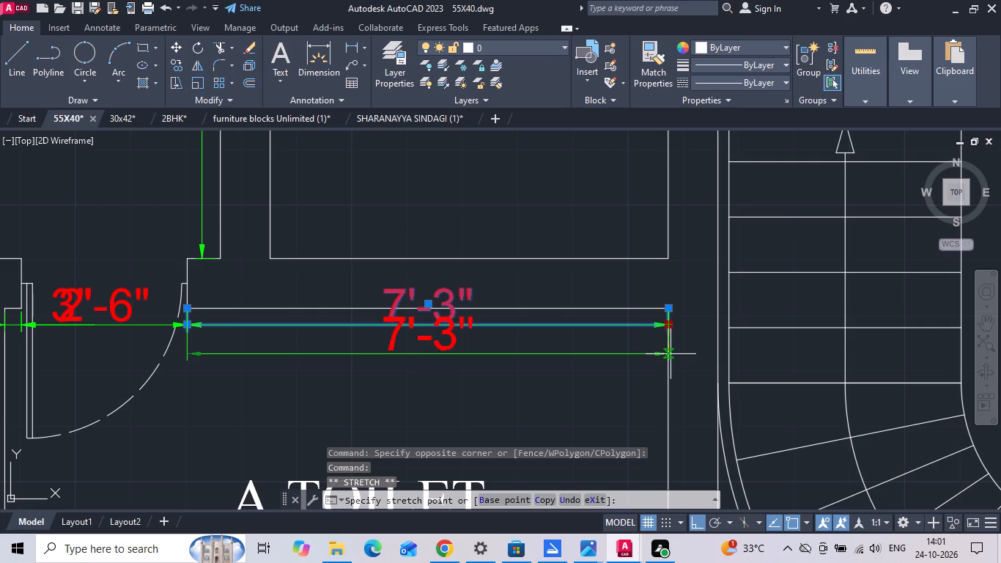
left_click(671, 353)
scroll(701, 341, "down", 1)
scroll(324, 347, "up", 2)
left_click(381, 302)
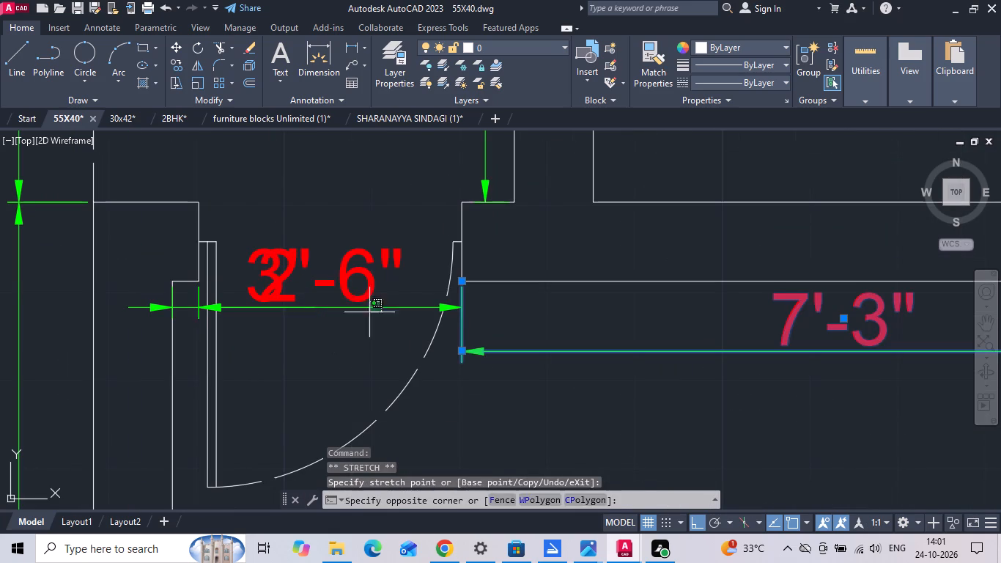
left_click(351, 328)
left_click(461, 306)
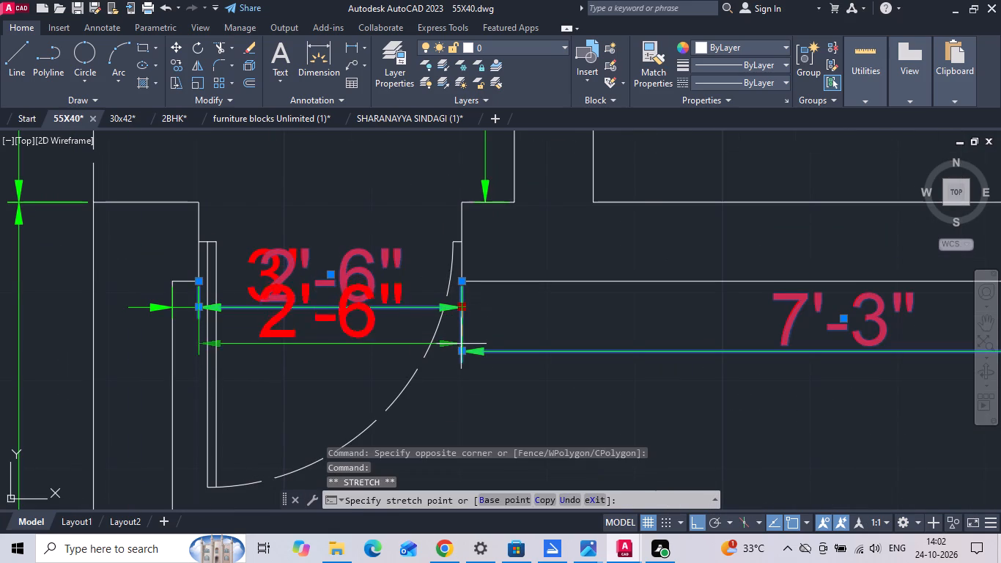
left_click(461, 349)
scroll(525, 317, "down", 1)
key("Escape")
scroll(417, 287, "down", 2)
scroll(357, 313, "up", 2)
scroll(410, 257, "up", 1)
scroll(353, 296, "down", 1)
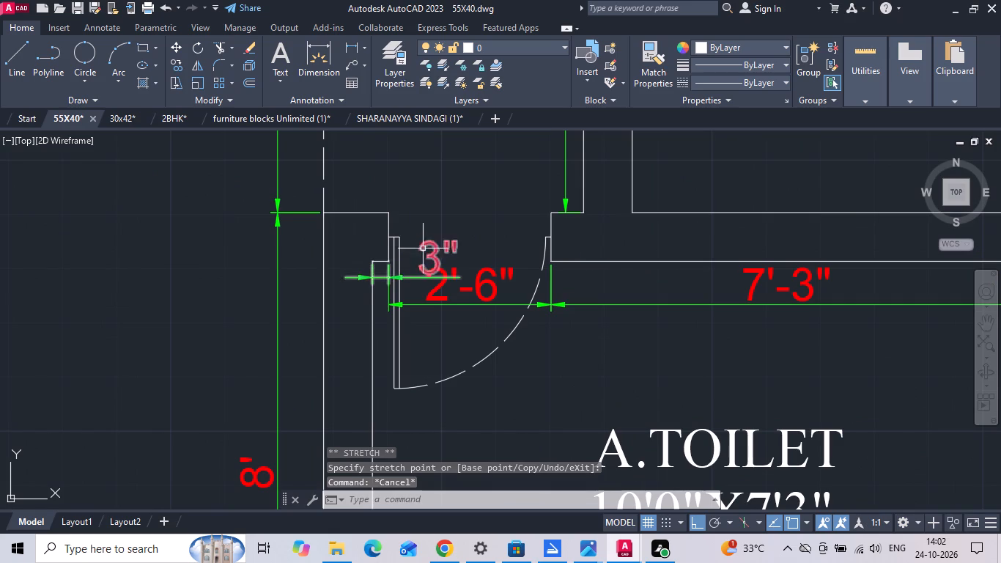
Dimension the lower A.TOILET's interior depth along its wall shared with the M.BEDROOM.
left_click(348, 51)
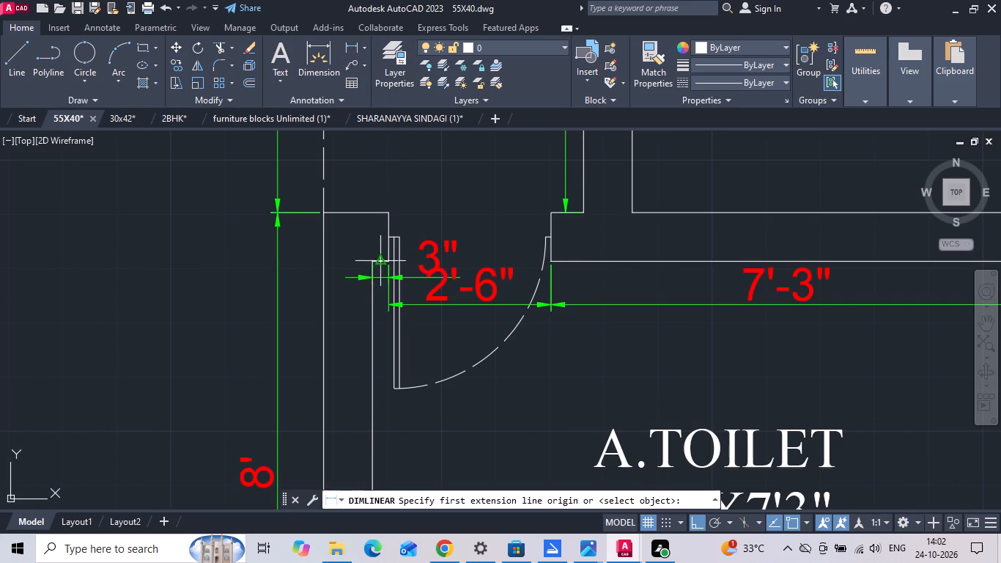
left_click(370, 260)
scroll(414, 216, "down", 3)
scroll(388, 339, "up", 2)
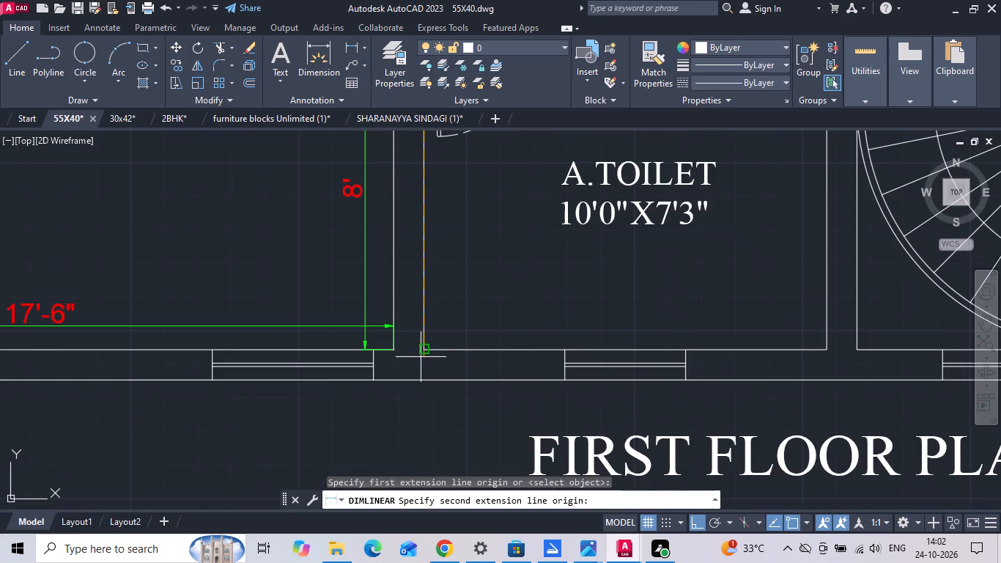
left_click(421, 350)
scroll(432, 379, "down", 1)
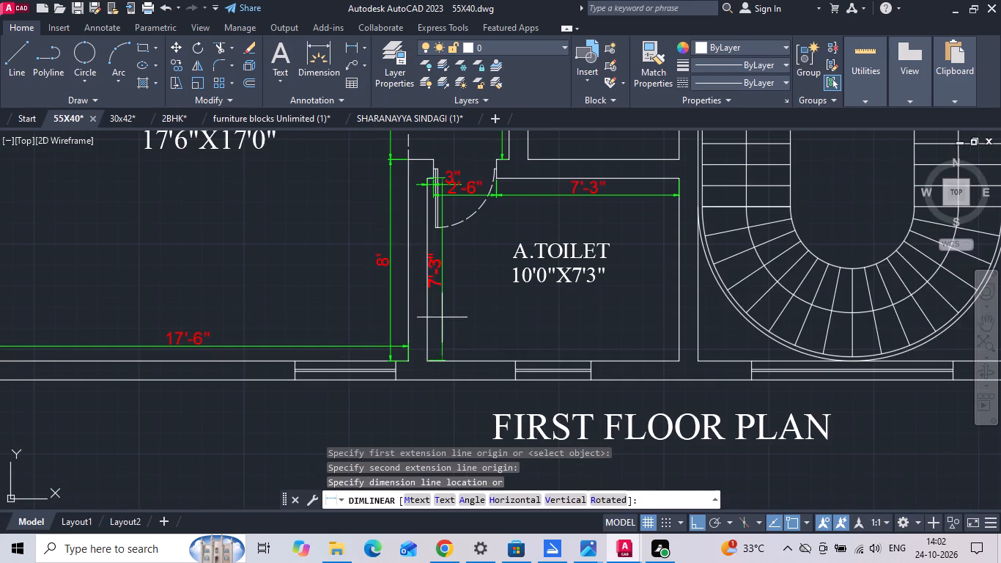
scroll(442, 317, "up", 1)
left_click(447, 312)
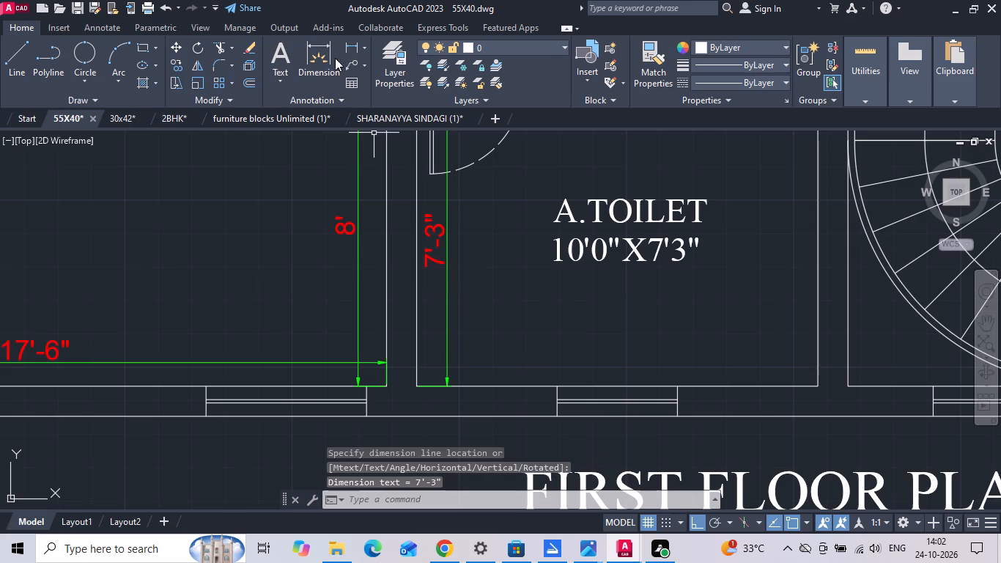
Dimension the lower A.TOILET's interior width just above its bottom wall.
left_click(346, 48)
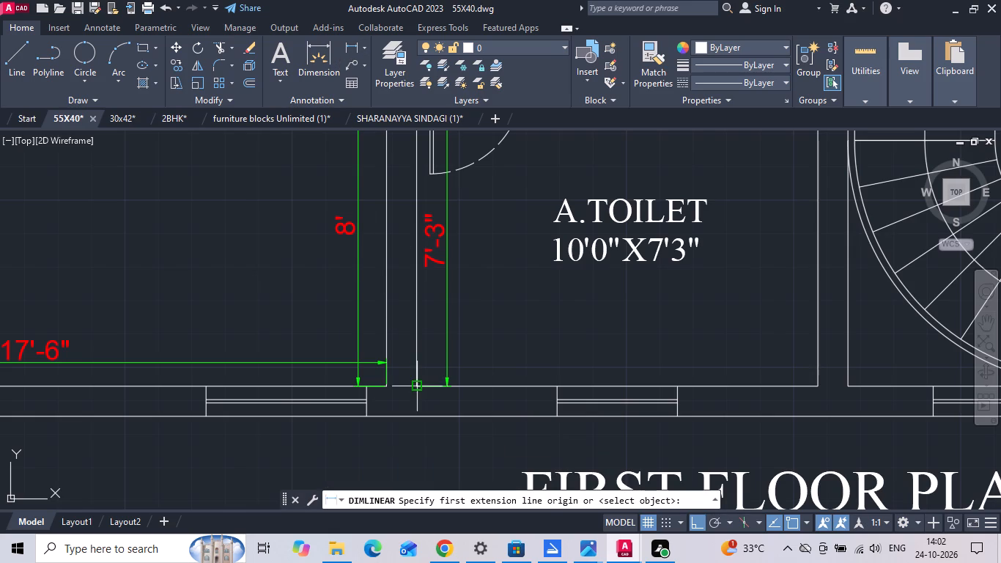
left_click(415, 387)
left_click(820, 386)
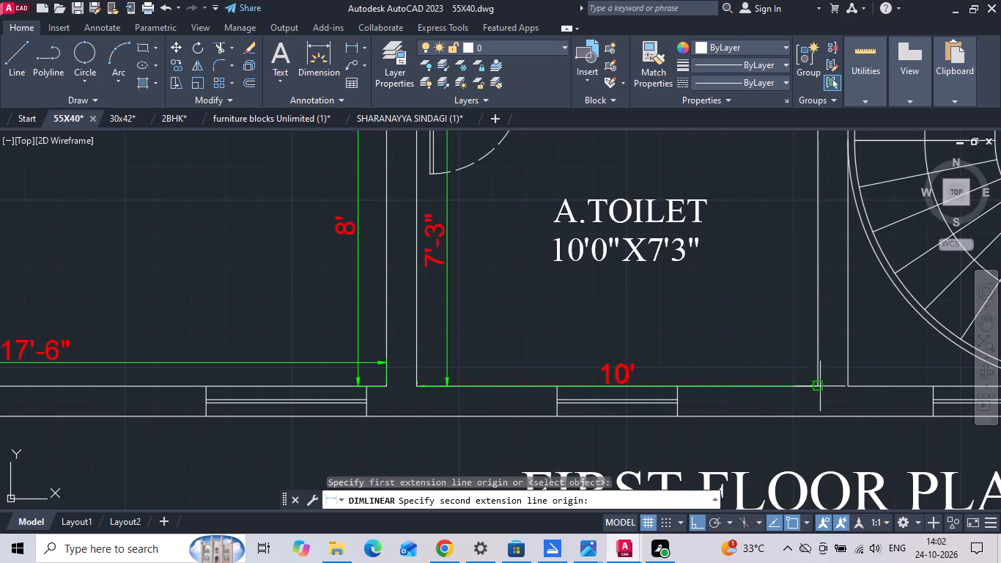
left_click(820, 369)
Dimension the lower A.TOILET's interior depth along its staircase-side wall.
scroll(564, 419, "down", 1)
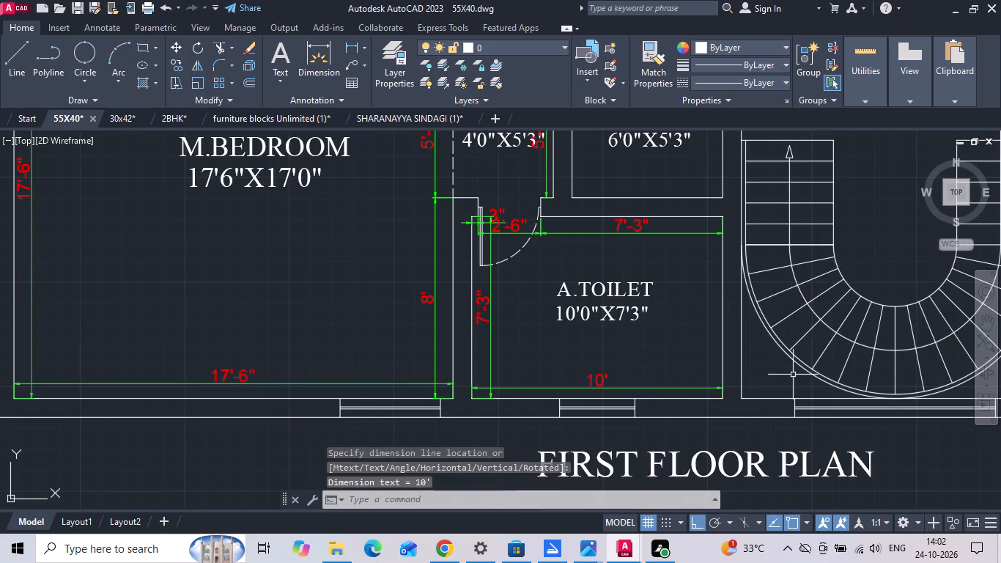
key("space")
left_click(723, 399)
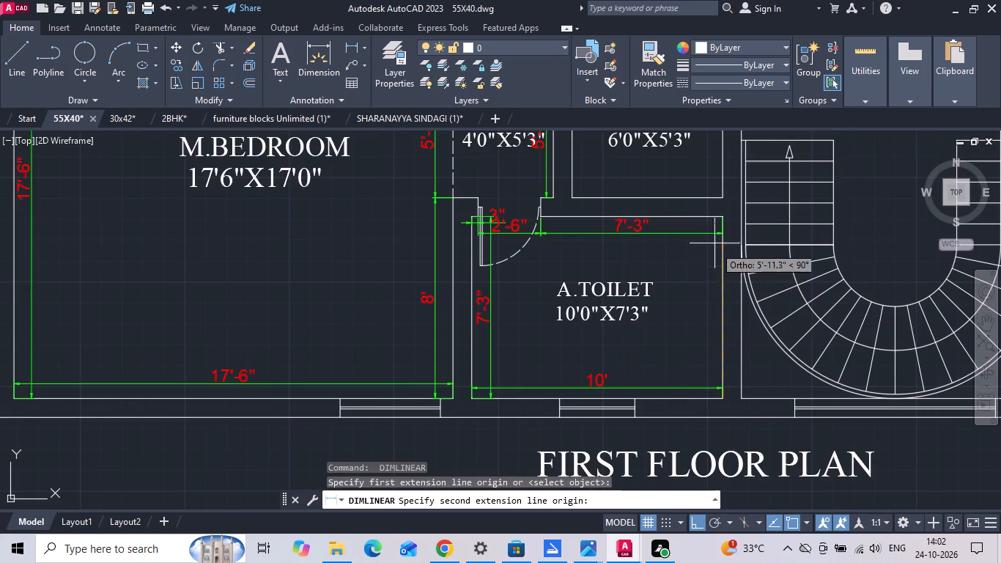
left_click(721, 214)
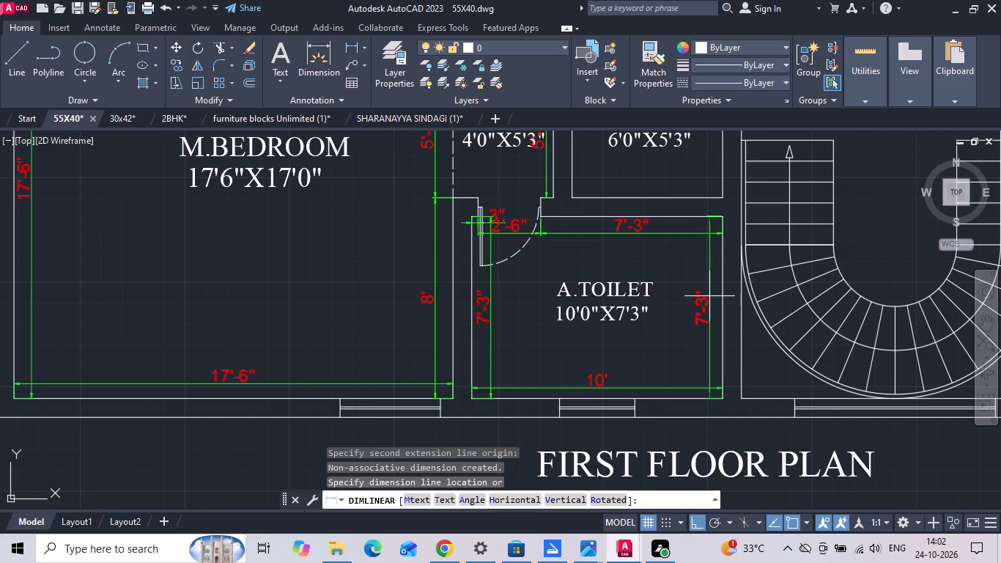
left_click(708, 297)
Dimension the LIFT's interior depth along its wall shared with the DRESS room.
middle_click_drag(698, 281, 547, 427)
scroll(417, 232, "up", 2)
key("space")
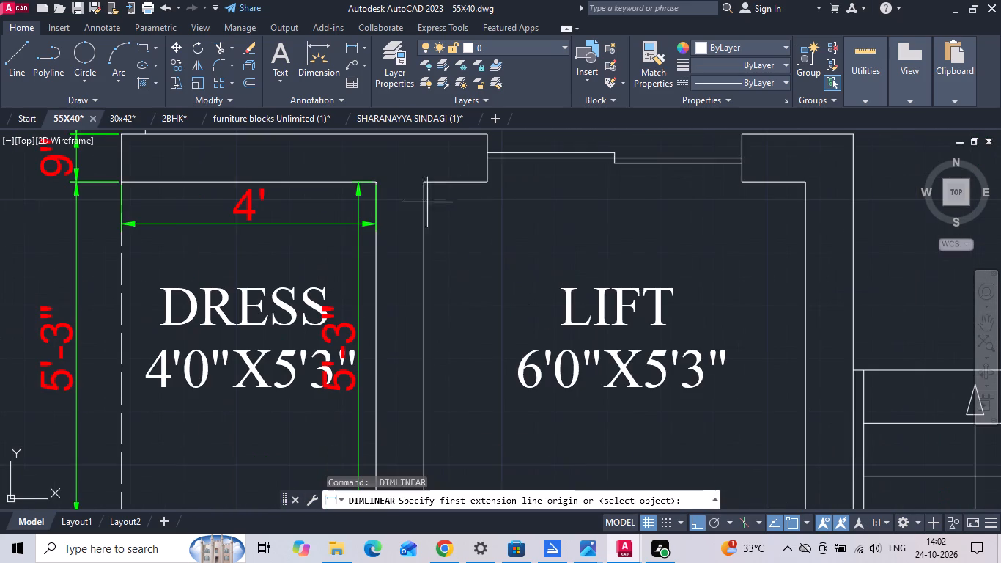
left_click(419, 183)
scroll(410, 257, "down", 1)
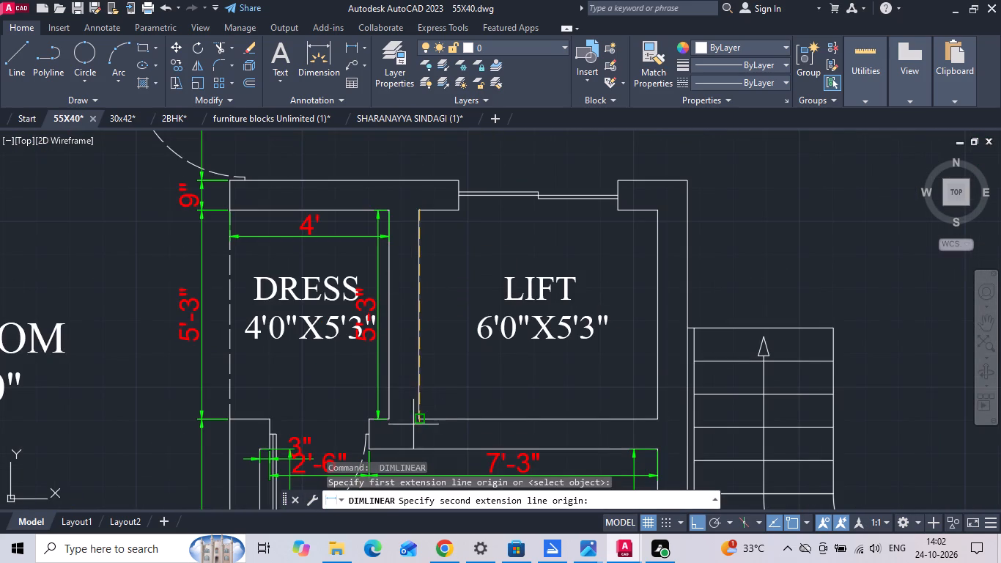
left_click(424, 422)
left_click(446, 397)
Dimension the LIFT's interior width just above its lower wall.
key("space")
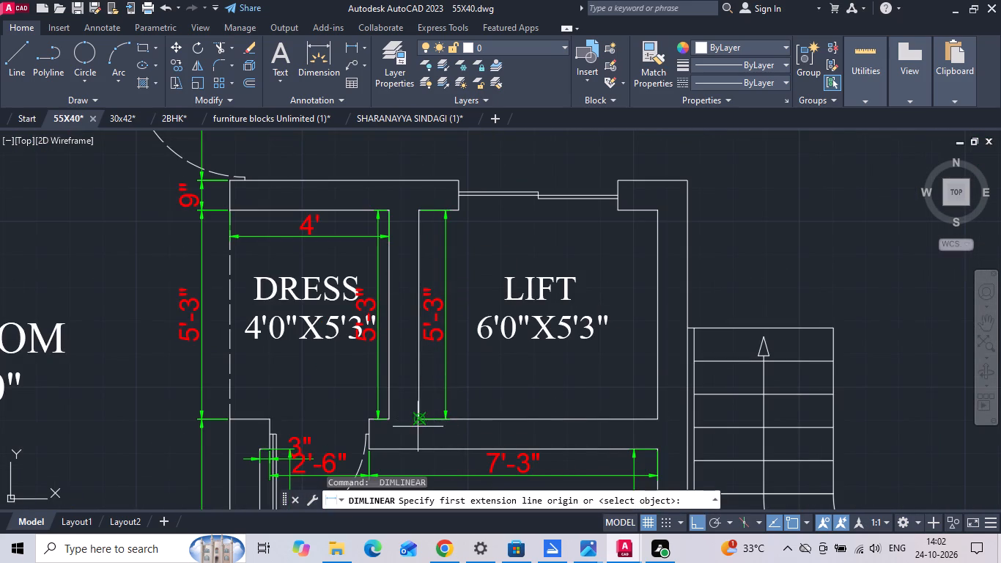
left_click(413, 424)
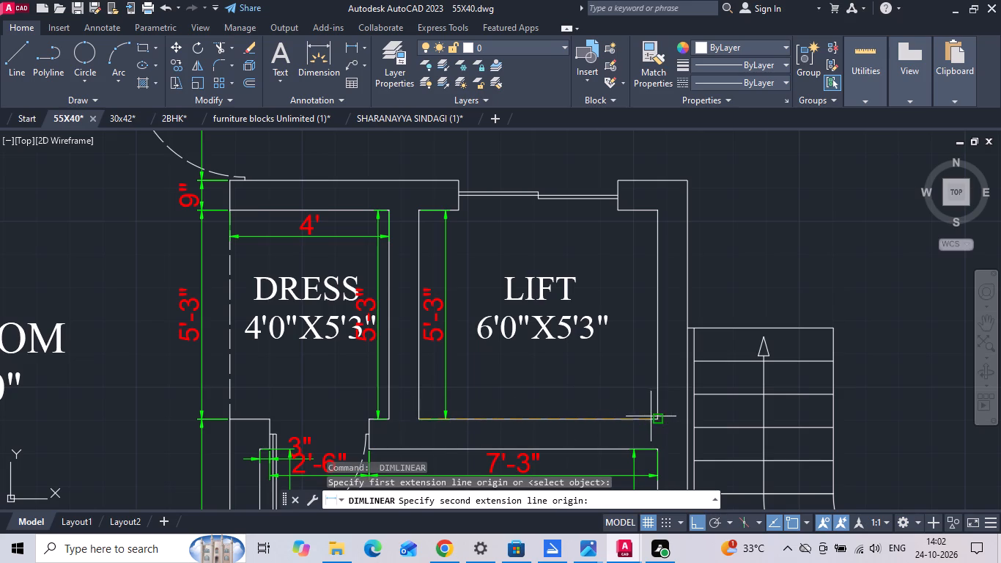
left_click(656, 419)
left_click(656, 404)
Dimension the LIFT's interior depth along its staircase-side wall.
key("space")
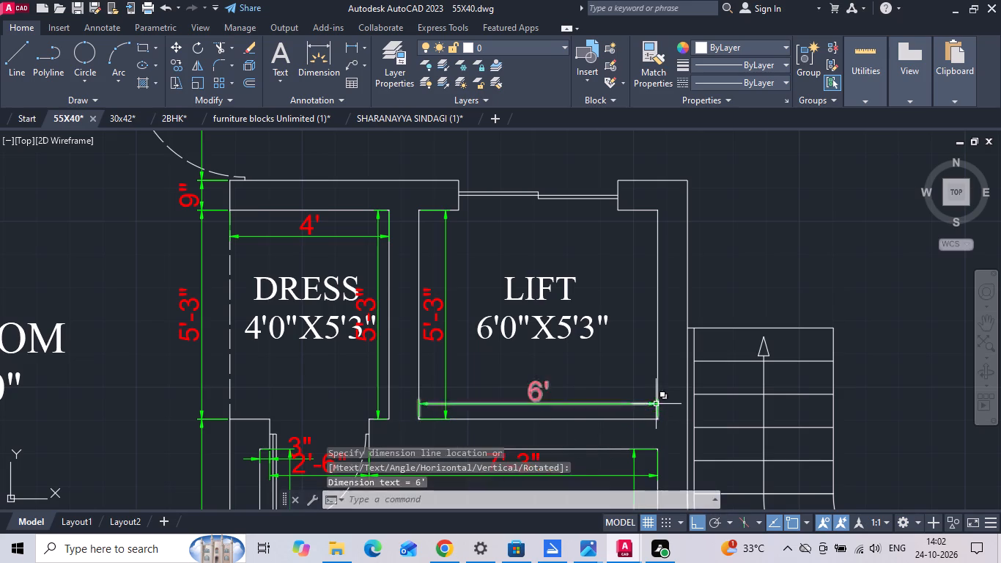
left_click(656, 424)
left_click(654, 213)
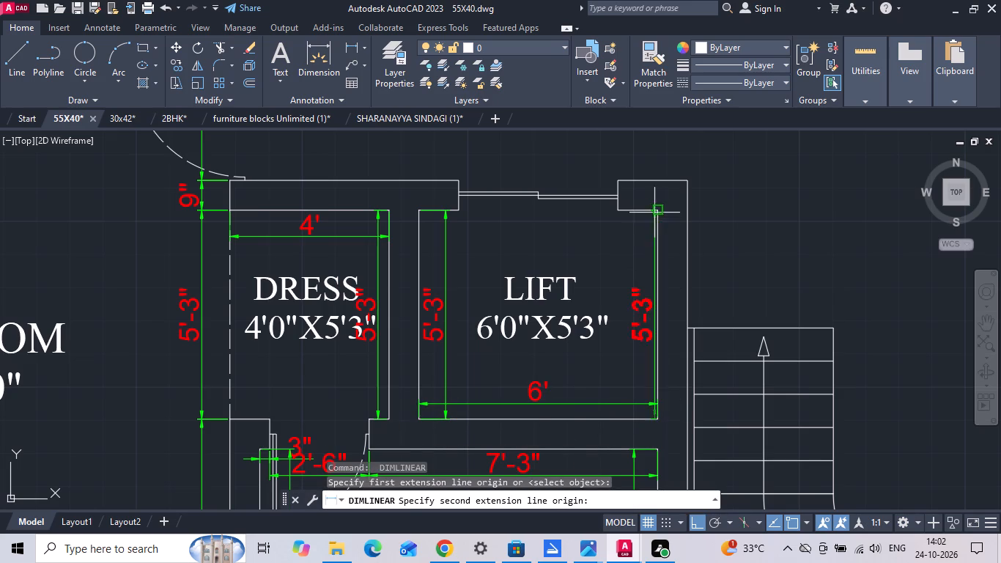
left_click(644, 252)
Dimension the LIFT's upper wall as a horizontal chain: wall return, door opening, and the opposite wall return.
scroll(434, 197, "up", 2)
key("space")
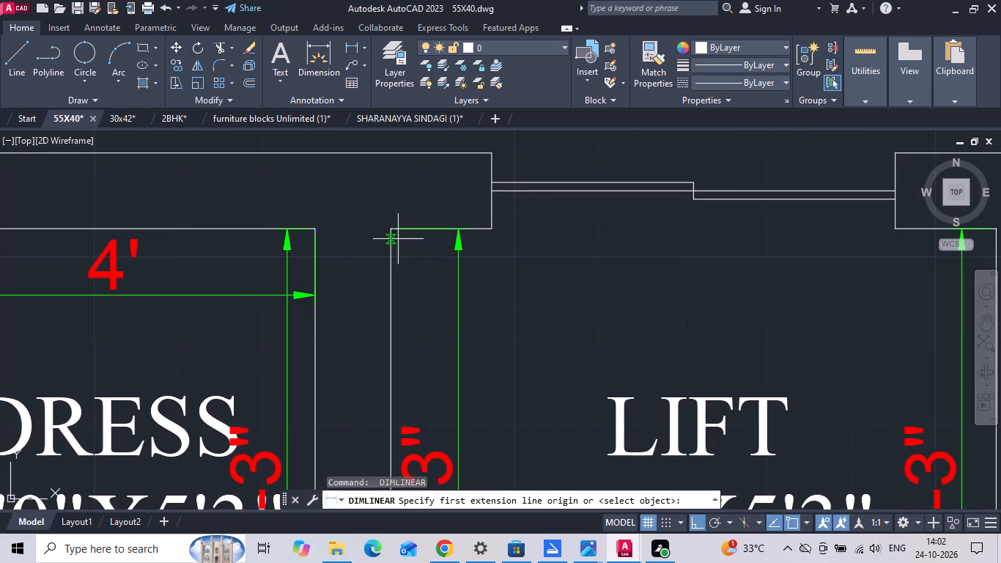
left_click(391, 234)
left_click(493, 231)
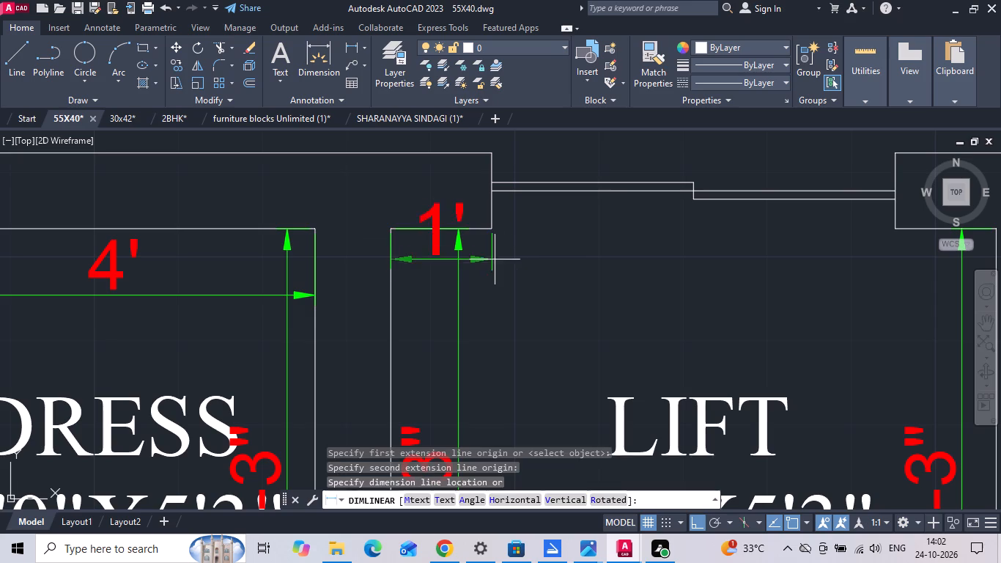
left_click(492, 295)
key("d")
type("IM")
type("CNT")
key("space")
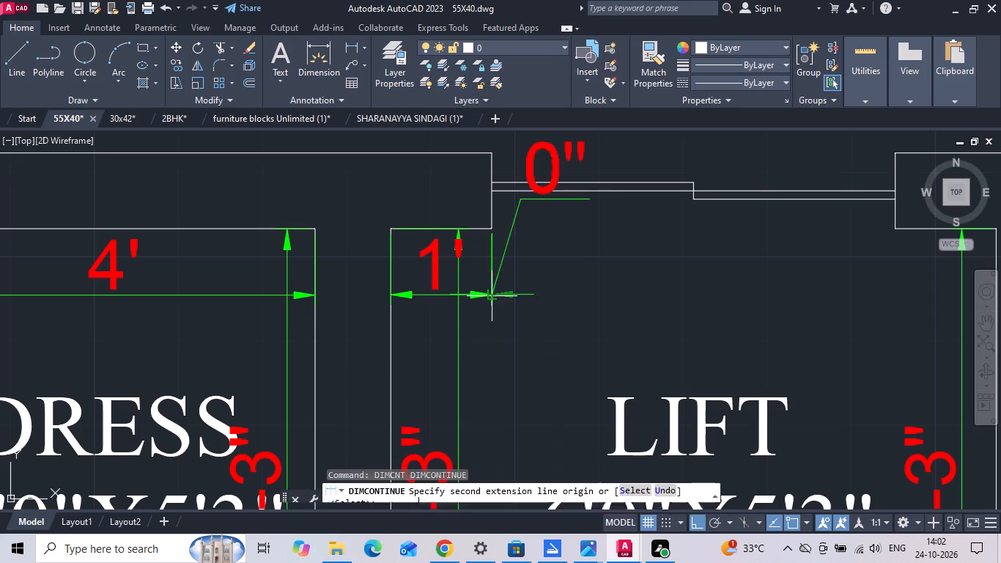
middle_click_drag(736, 253, 511, 270)
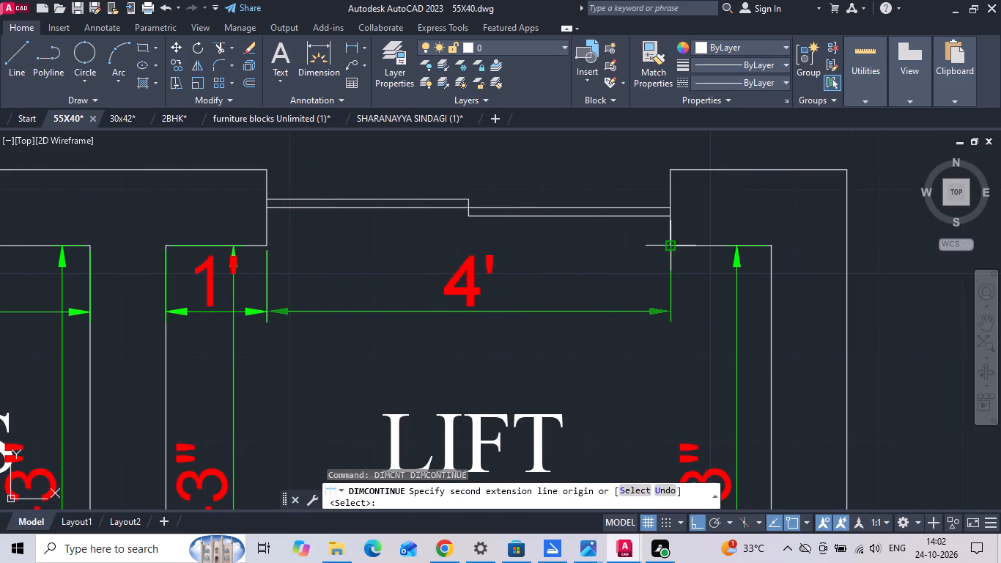
left_click(669, 247)
left_click(770, 240)
key("Escape")
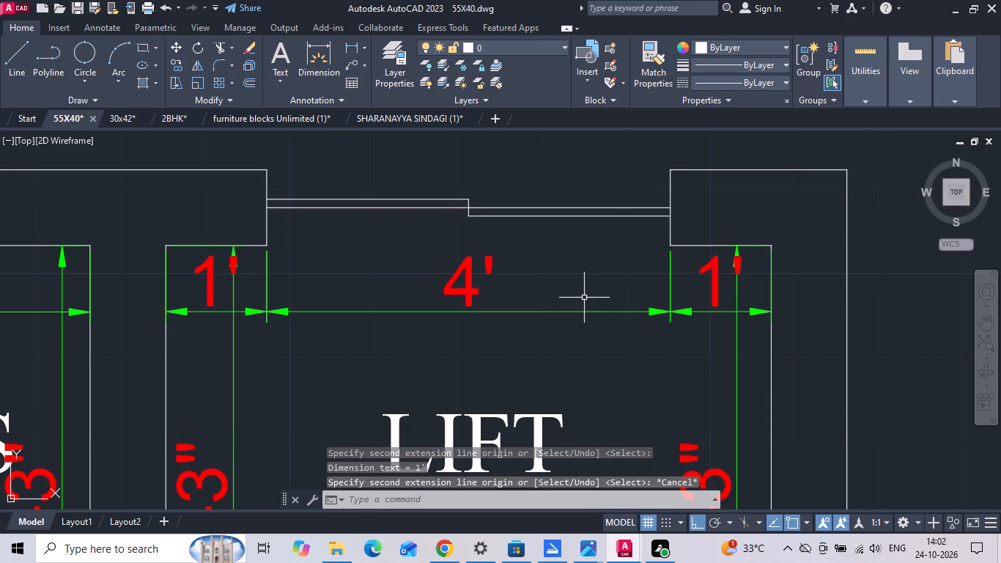
Save the drawing.
key("ctrl+s")
scroll(580, 298, "down", 6, "ctrl")
key("ctrl+s")
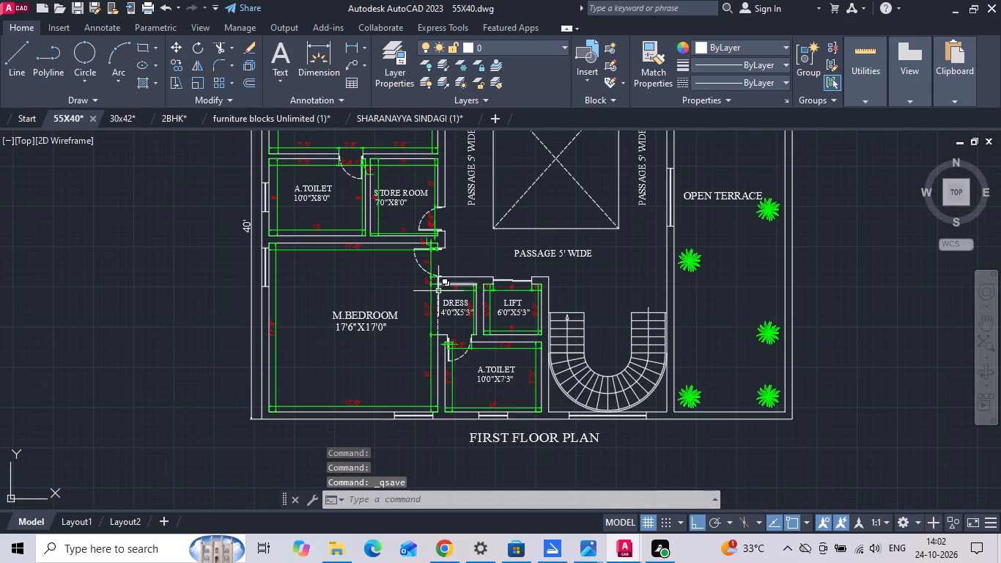
Dimension the OPEN TERRACE's interior width just above its lower wall.
middle_click_drag(424, 306, 391, 366)
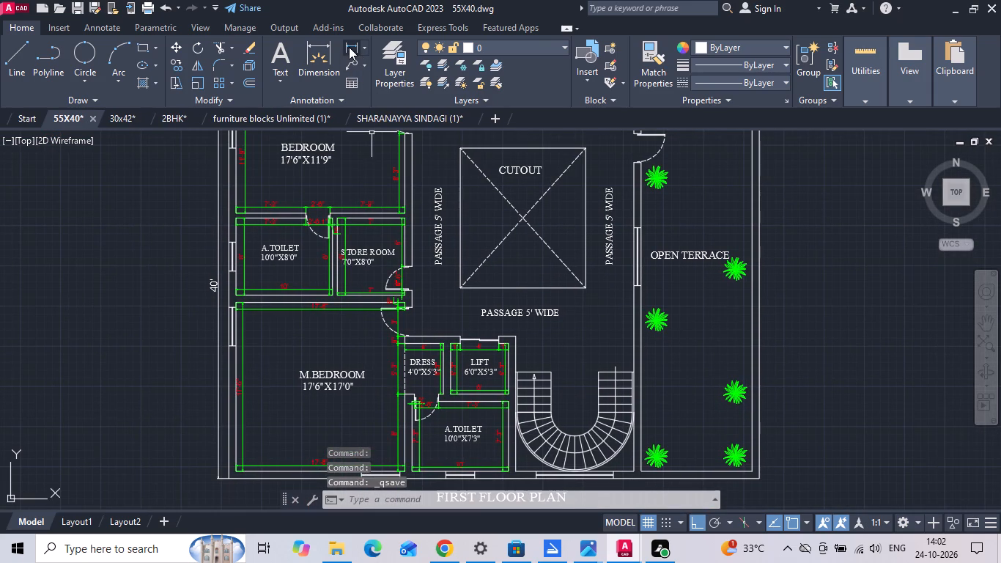
left_click(349, 47)
scroll(339, 83, "down", 1)
middle_click_drag(628, 383, 535, 315)
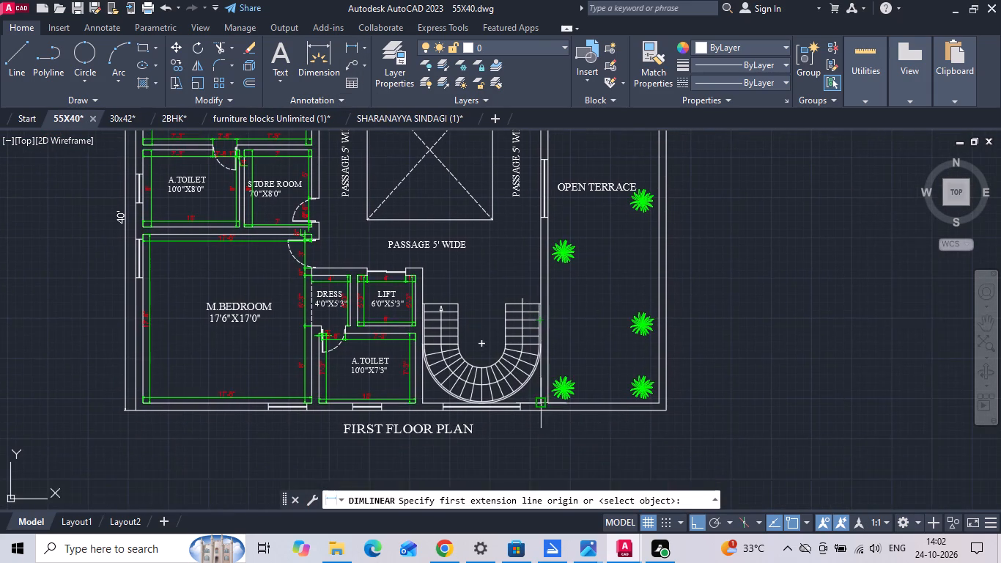
scroll(596, 433, "up", 2)
left_click(499, 383)
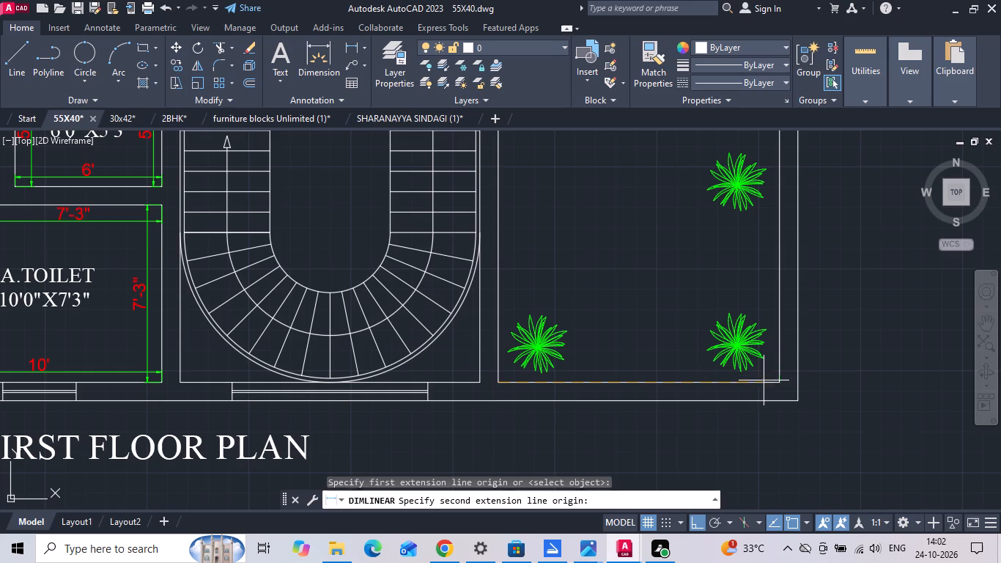
left_click(783, 386)
scroll(703, 371, "up", 1)
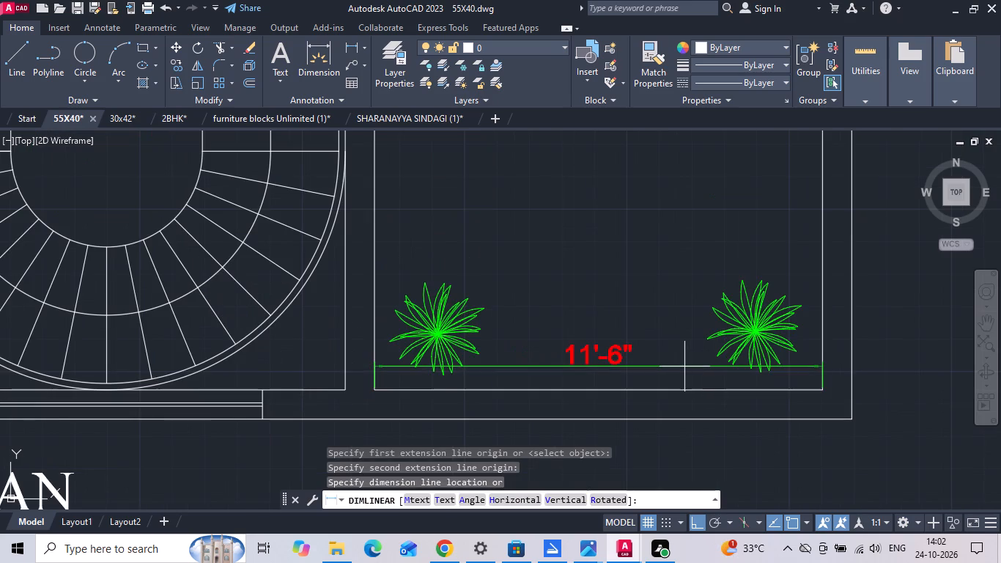
left_click(684, 367)
Dimension the OPEN TERRACE's full interior length along its outer wall, between the lower and upper corners.
left_click(353, 46)
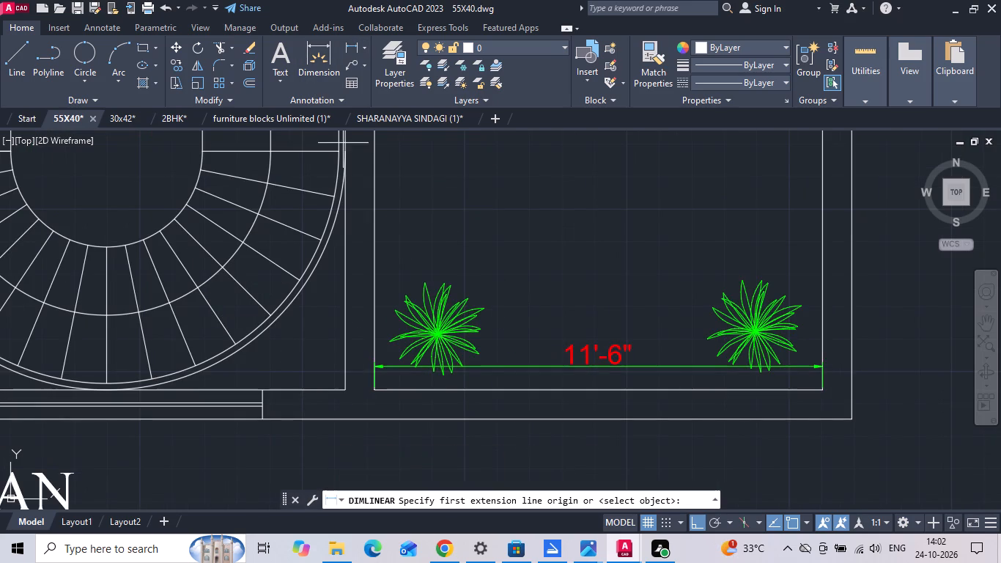
left_click(826, 389)
scroll(706, 410, "down", 2)
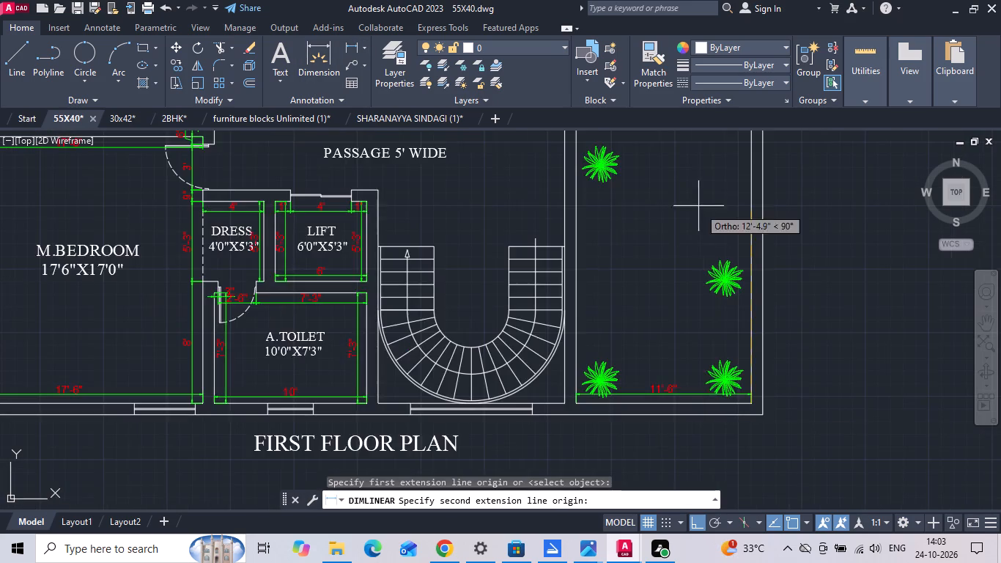
middle_click_drag(698, 206, 673, 437)
middle_click_drag(692, 217, 673, 406)
scroll(695, 228, "up", 1)
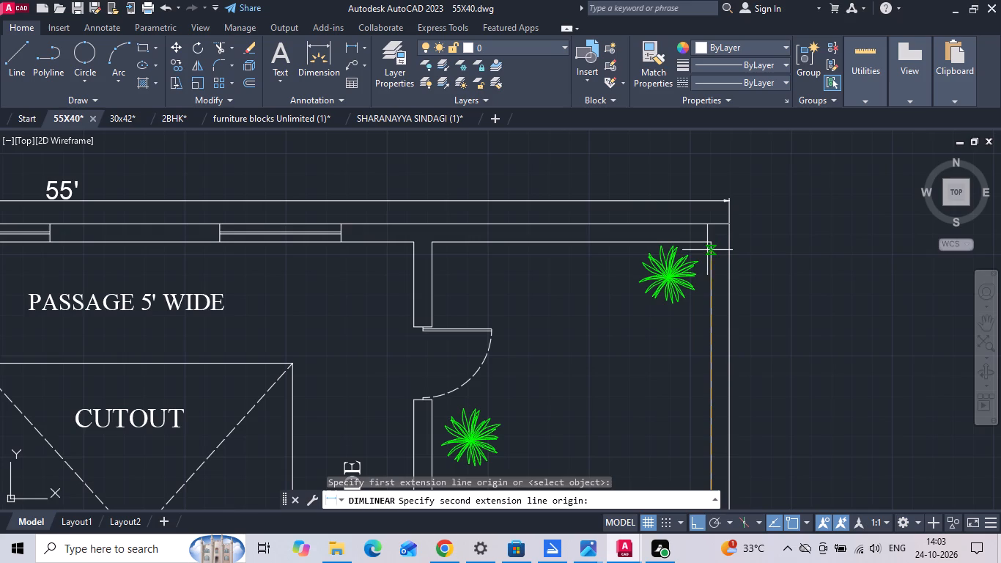
left_click(711, 241)
scroll(703, 282, "down", 2)
scroll(693, 402, "up", 1)
middle_click_drag(701, 407, 696, 366)
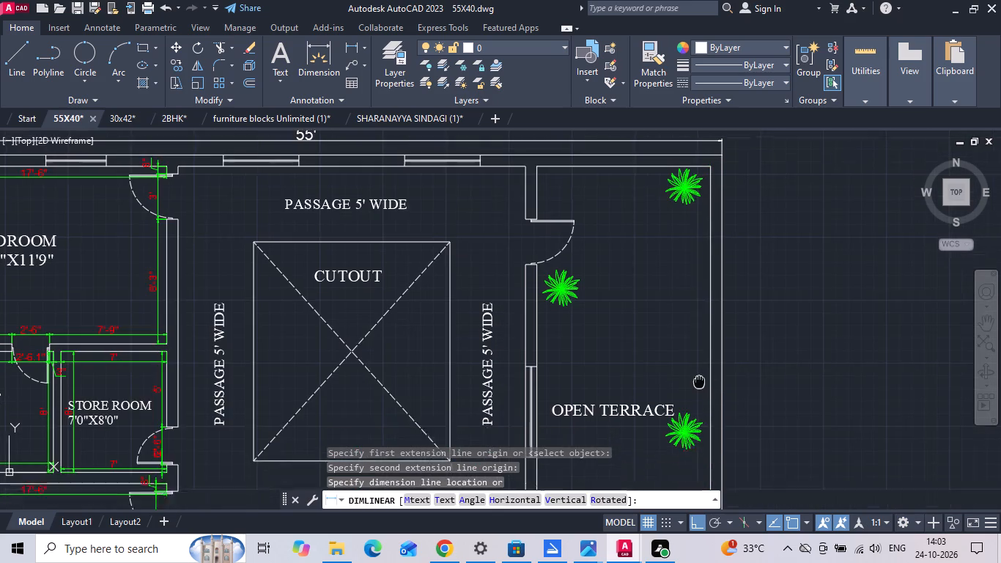
middle_click_drag(696, 366, 693, 299)
scroll(695, 400, "up", 1)
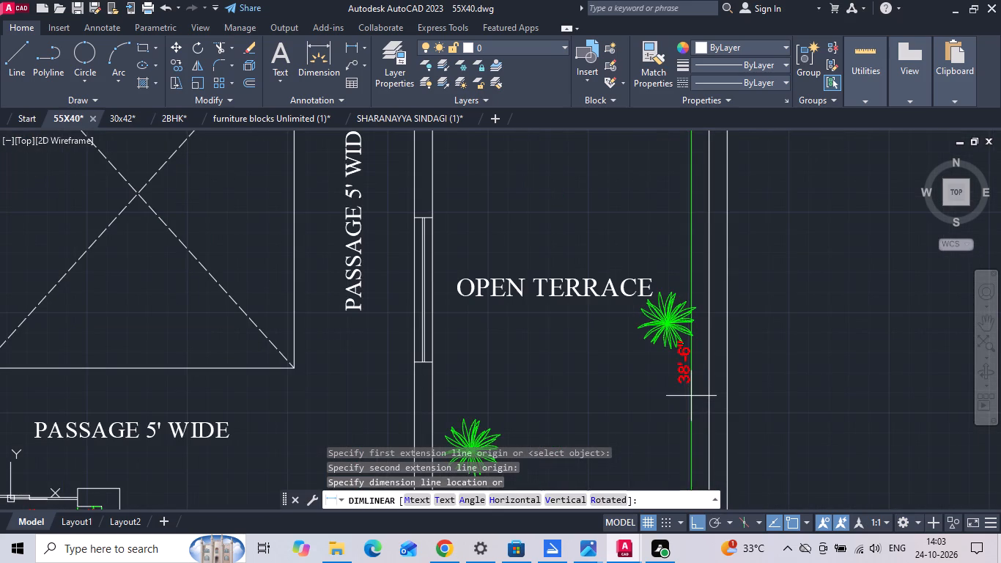
left_click(691, 396)
Dimension the OPEN TERRACE's interior width just below its upper wall.
middle_click_drag(680, 393, 651, 449)
scroll(651, 449, "down", 2)
left_click(353, 49)
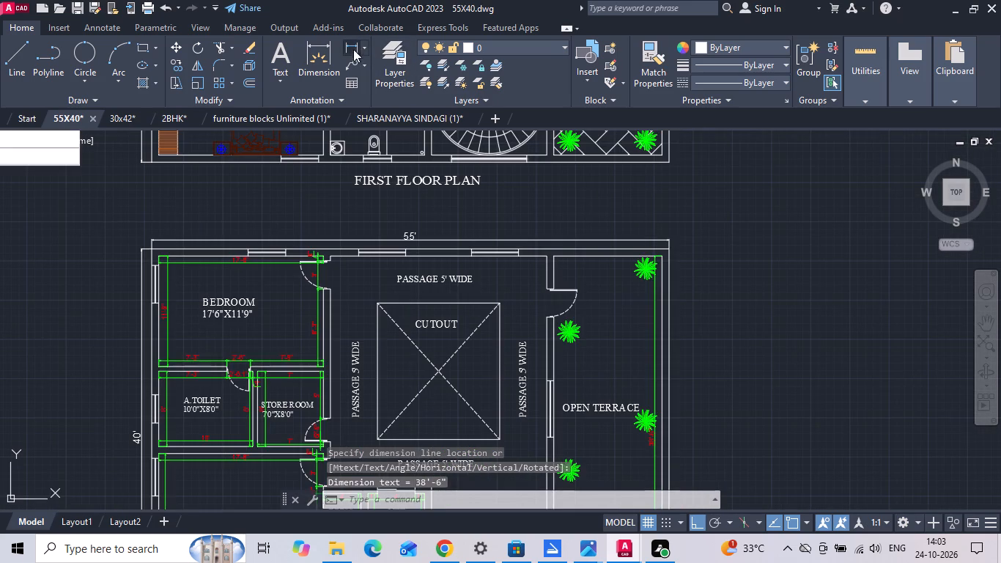
scroll(624, 231, "up", 3)
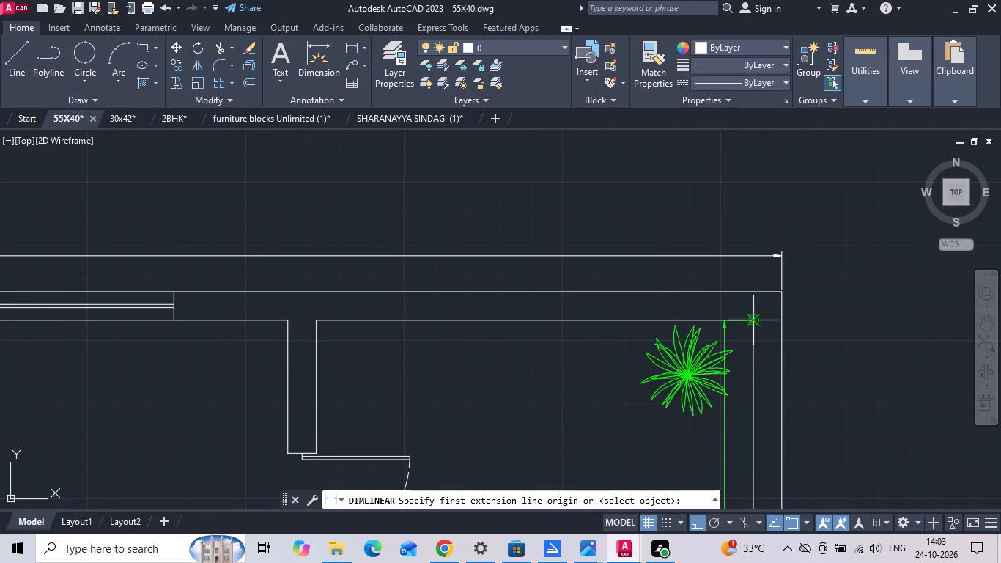
left_click(751, 318)
left_click(315, 323)
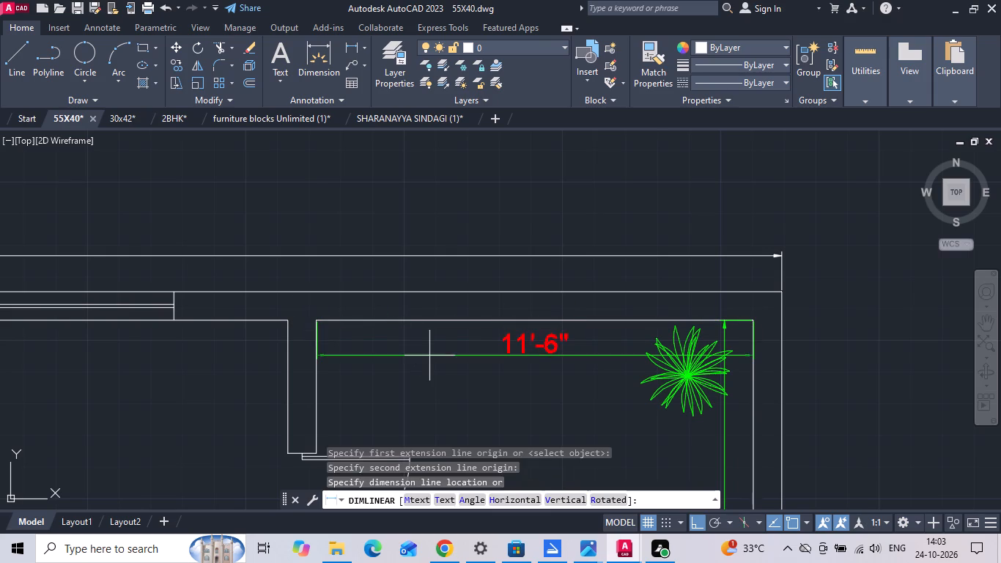
left_click(429, 356)
Dimension the OPEN TERRACE's passage-side wall vertically from its upper corner to the door opening.
left_click(354, 45)
middle_click_drag(358, 239, 429, 143)
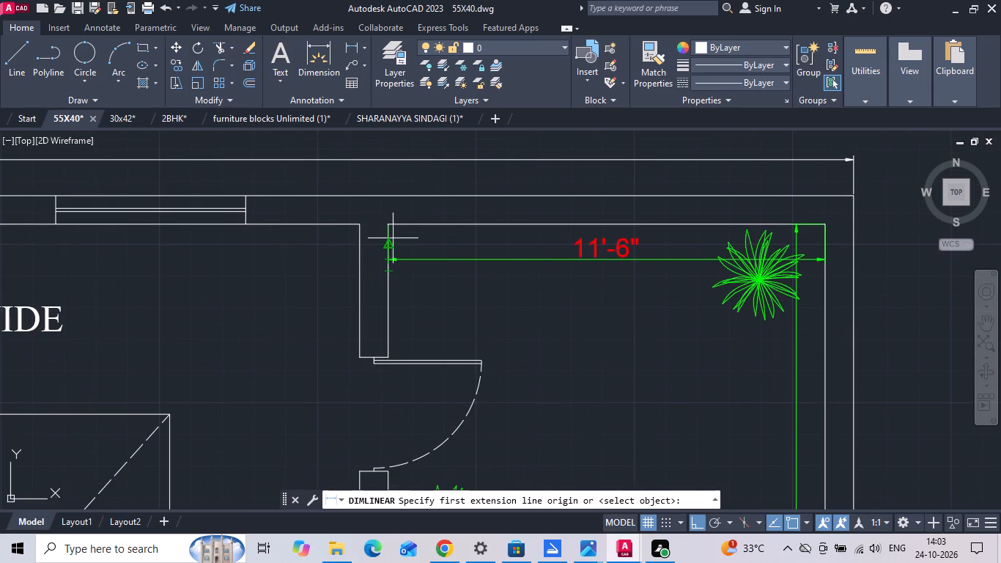
left_click_drag(390, 224, 388, 242)
left_click(388, 356)
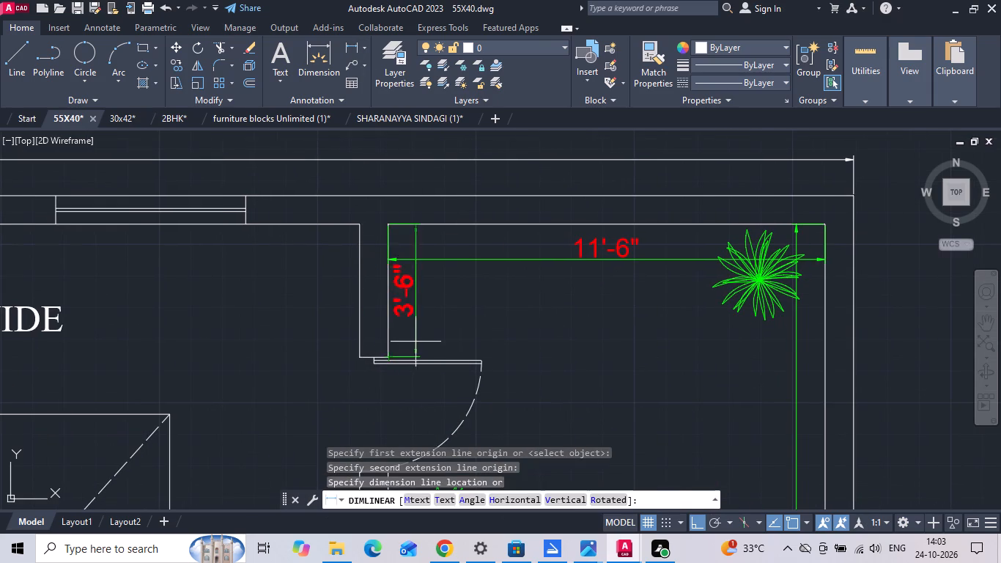
scroll(415, 339, "up", 1)
left_click(411, 325)
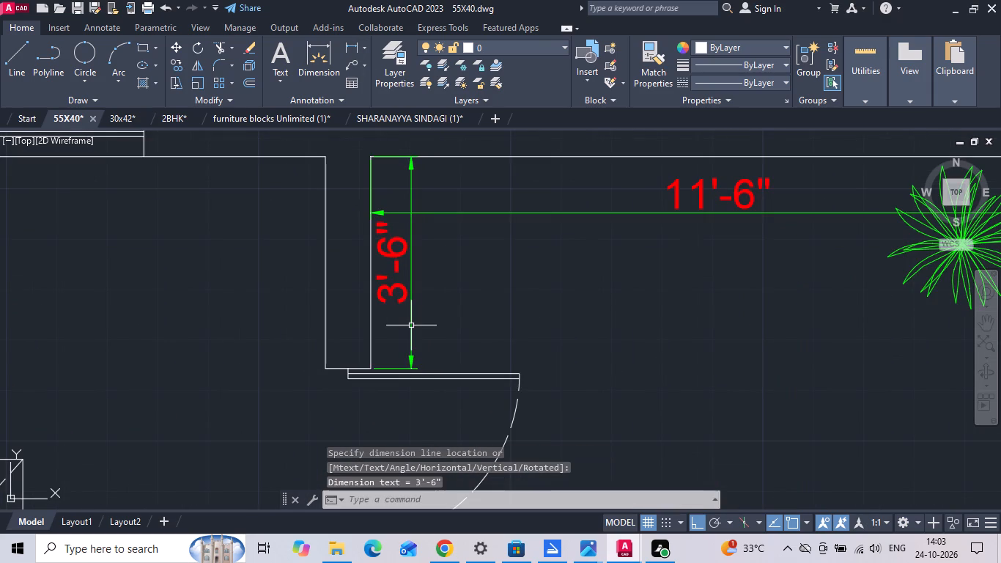
Continue the passage-side dimension chain across the door opening and down to the OPEN TERRACE's lower corner.
type("DIMCNT")
key("space")
scroll(468, 251, "down", 3)
scroll(465, 353, "up", 3)
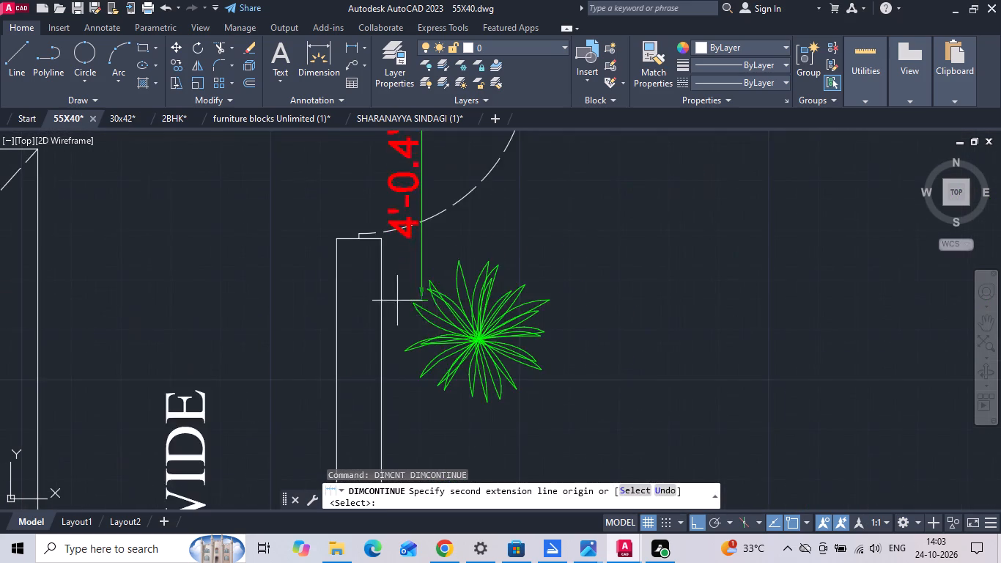
scroll(396, 299, "up", 2)
left_click(353, 150)
scroll(421, 136, "down", 4)
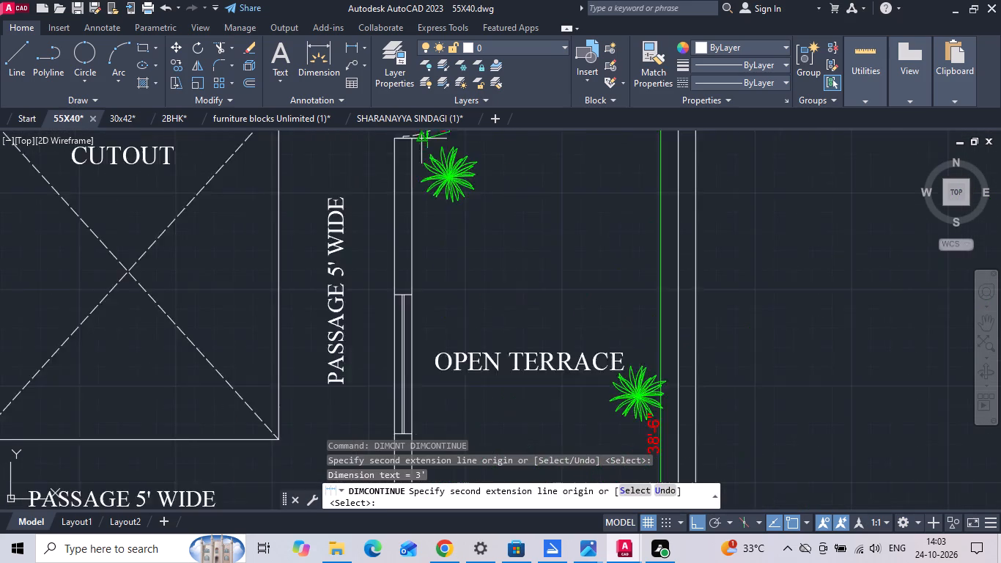
scroll(426, 136, "down", 3)
scroll(451, 311, "up", 4)
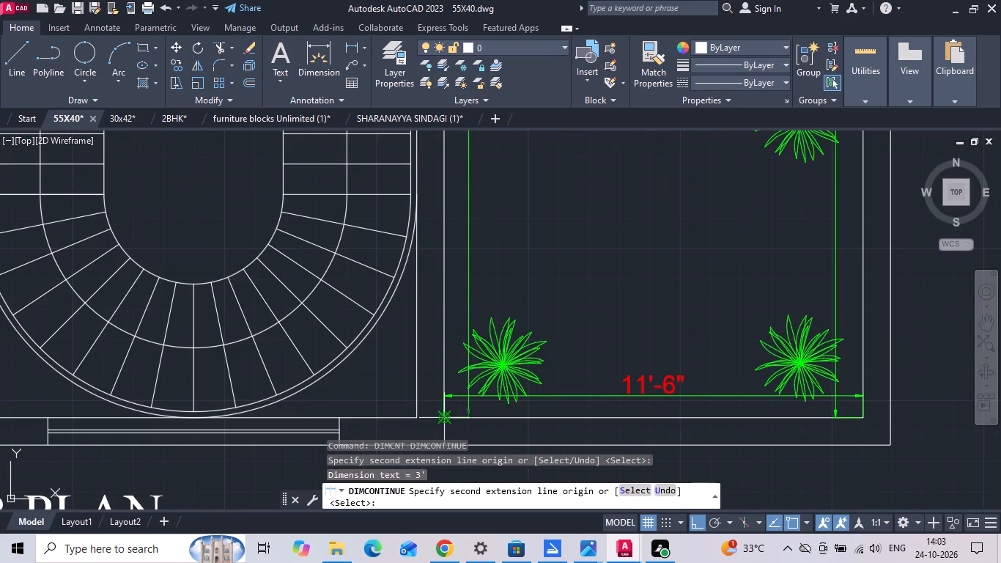
left_click(443, 419)
scroll(507, 408, "down", 3)
key("Escape")
Dimension the upper passage's full interior width just below the top wall, from the BEDROOM wall to the terrace wall.
scroll(514, 413, "down", 3)
scroll(429, 317, "up", 2)
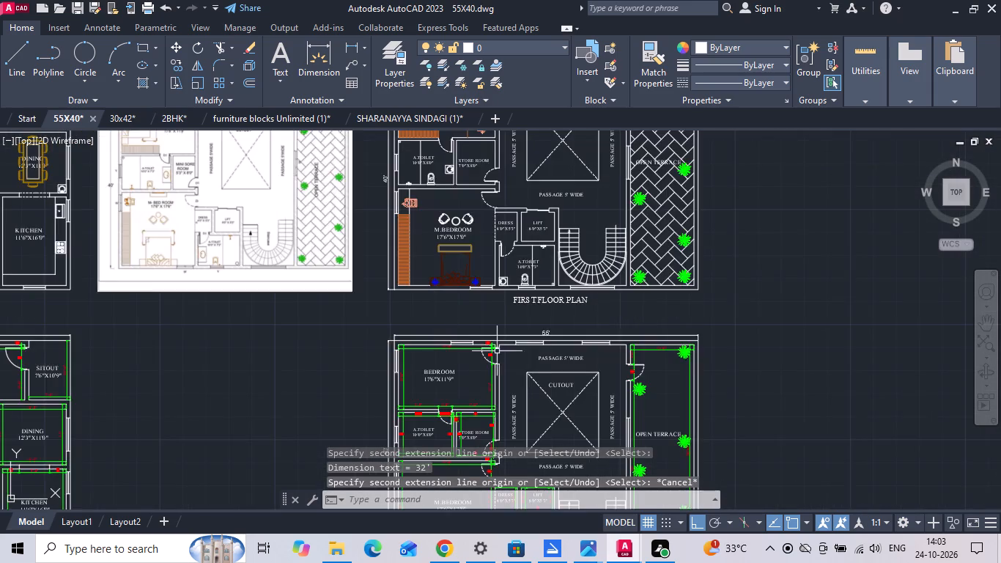
scroll(531, 363, "up", 3)
middle_click_drag(489, 342, 382, 263)
left_click(349, 47)
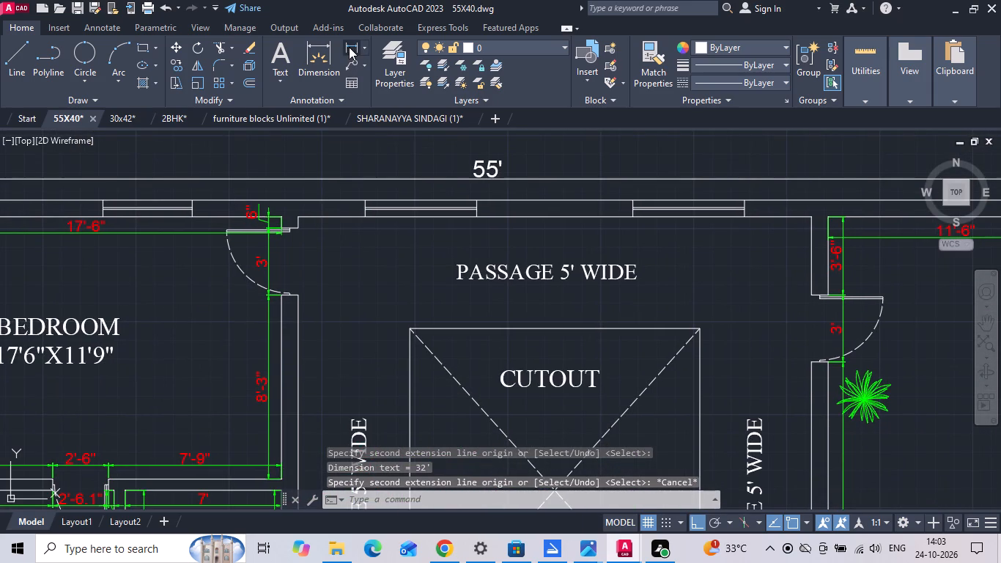
left_click(295, 218)
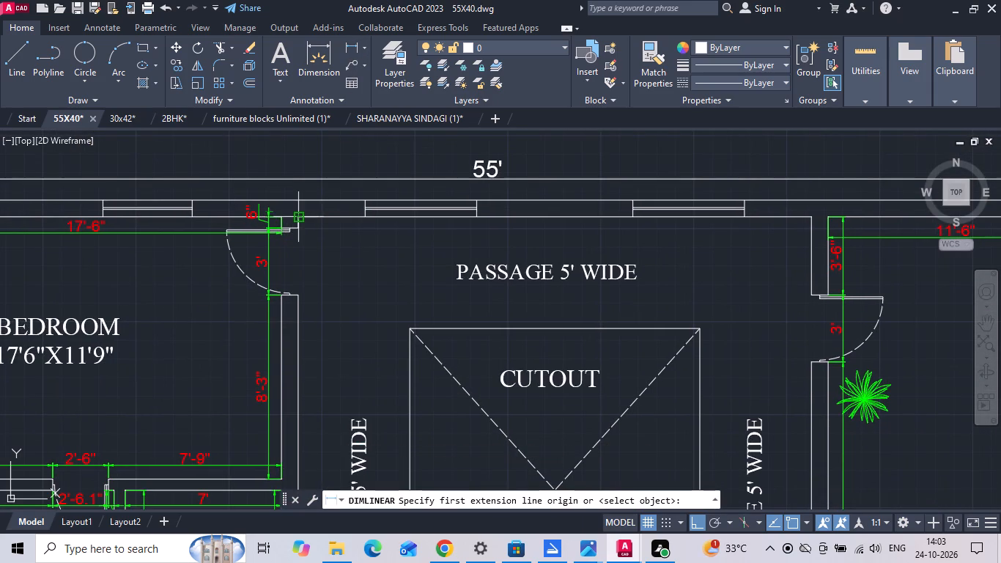
left_click(811, 218)
scroll(796, 246, "up", 1)
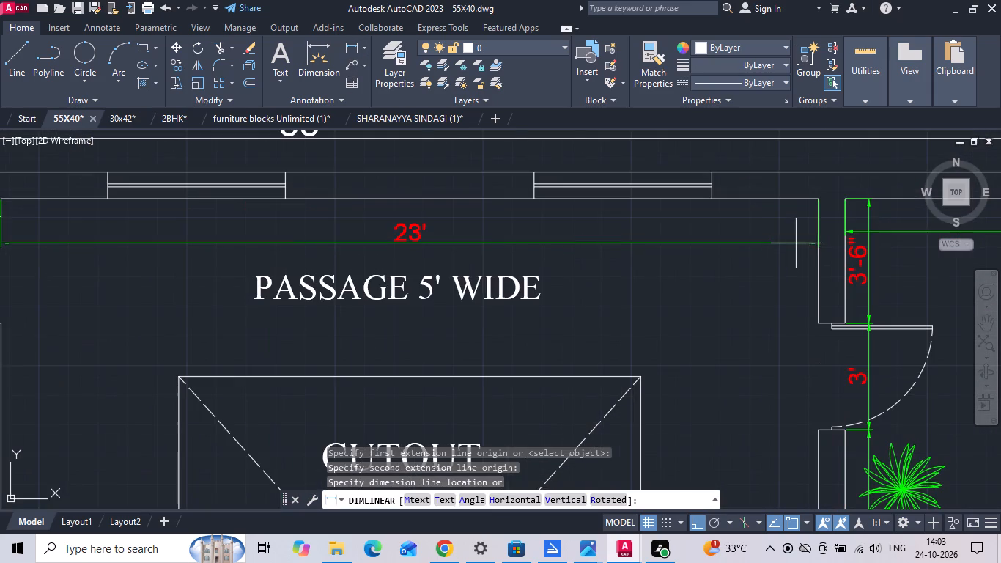
left_click(797, 237)
Dimension the passage width from the BEDROOM wall to the CUTOUT, and from the CUTOUT's upper edge to the top wall.
scroll(803, 230, "down", 1)
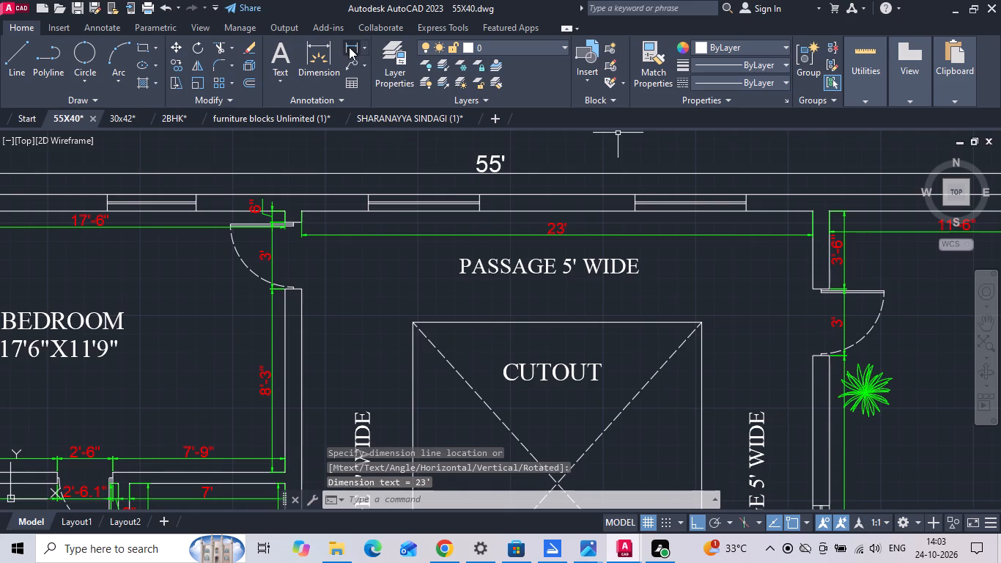
left_click(349, 47)
left_click(300, 394)
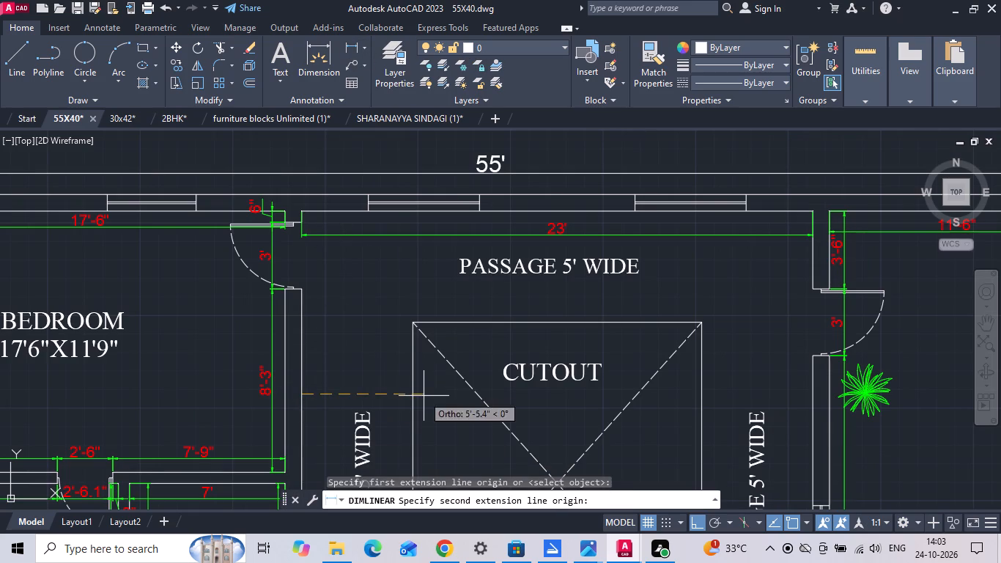
triple_click(417, 393)
key("space")
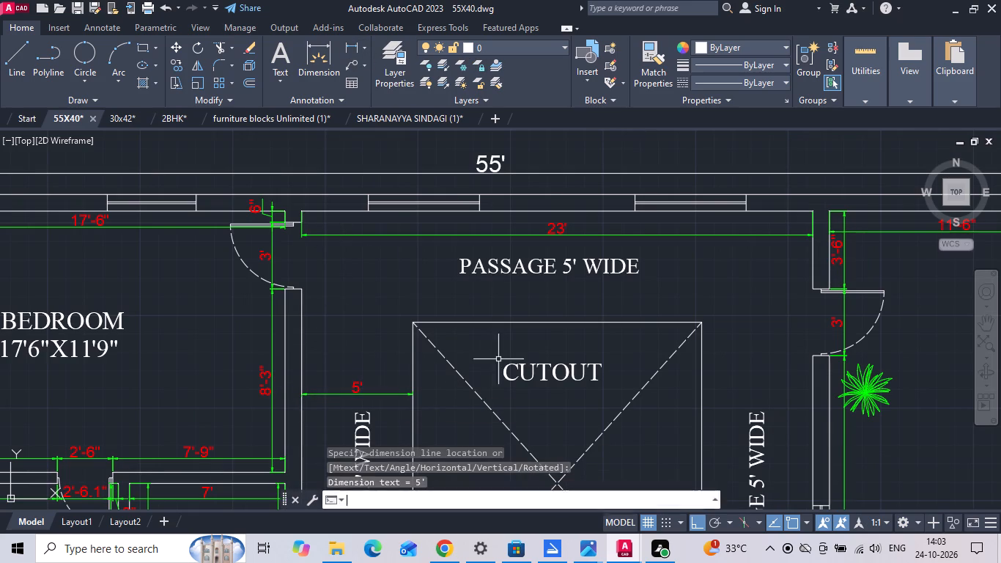
left_click(437, 324)
triple_click(439, 210)
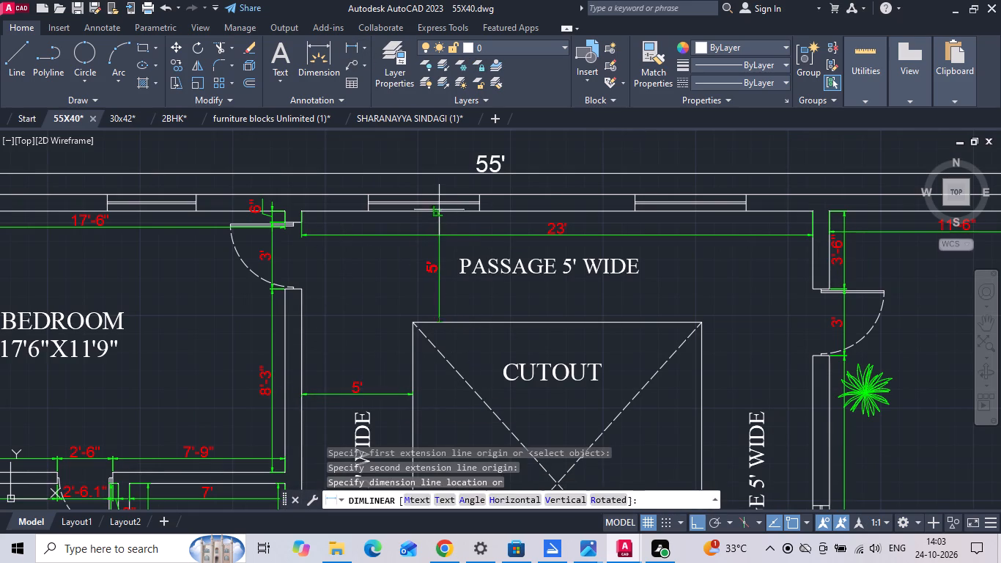
Dimension the passage width between the LIFT's wall corner and the CUTOUT's lower edge, and between the CUTOUT and the OPEN TERRACE wall.
scroll(440, 210, "down", 2)
middle_click_drag(473, 355, 473, 313)
scroll(441, 378, "up", 2)
key("space")
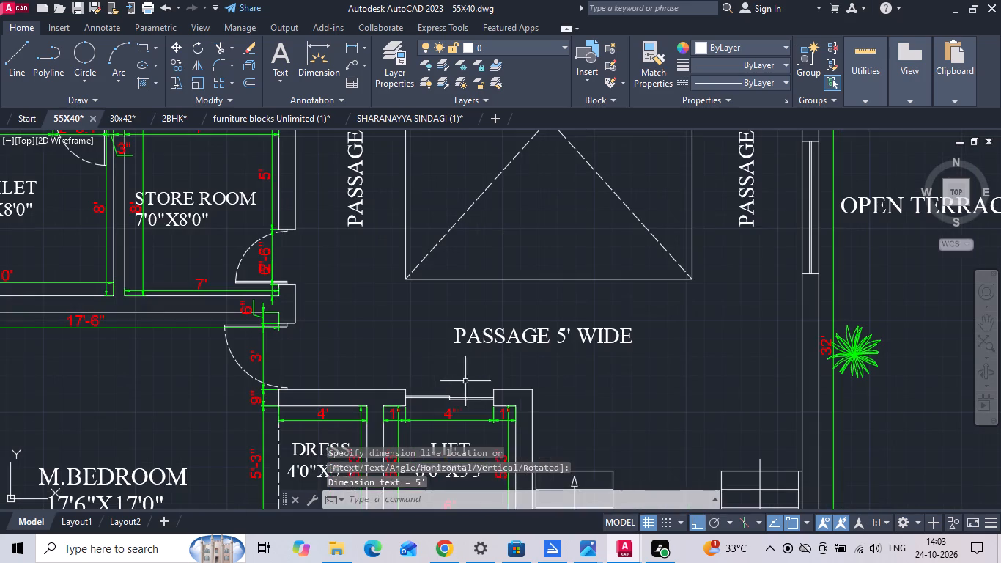
left_click(531, 394)
triple_click(528, 283)
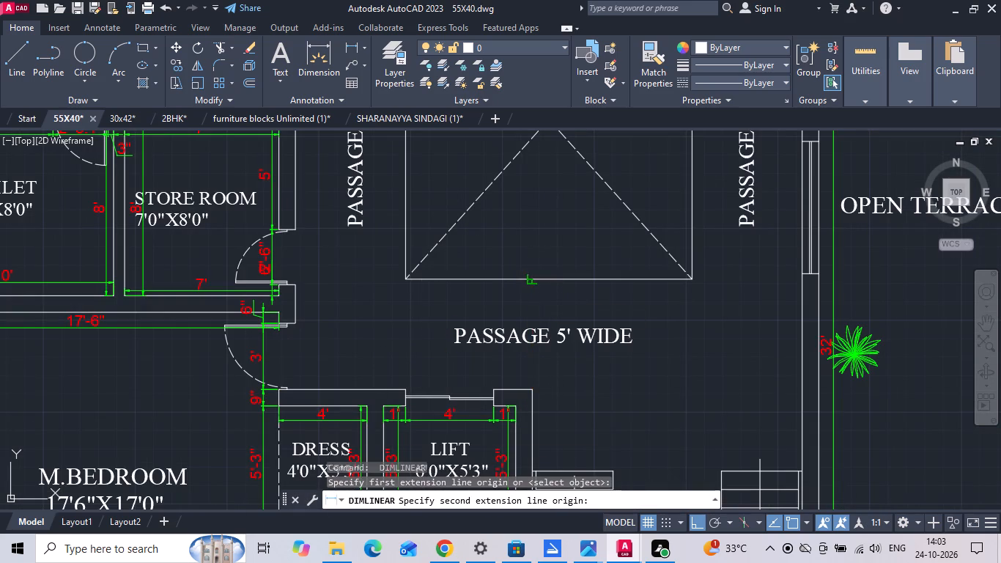
scroll(473, 336, "down", 1)
key("space")
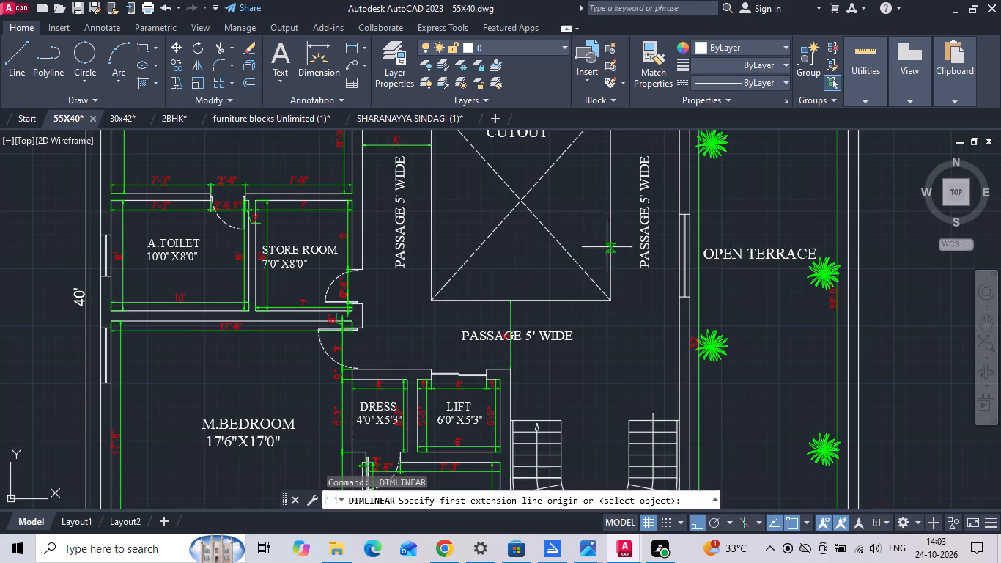
middle_click_drag(616, 179, 613, 227)
left_click(606, 189)
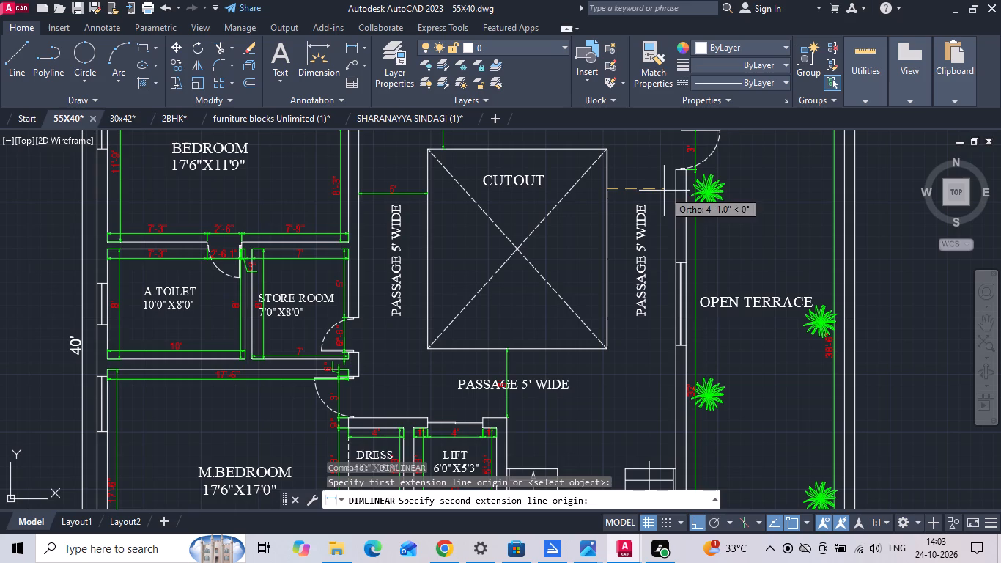
triple_click(675, 188)
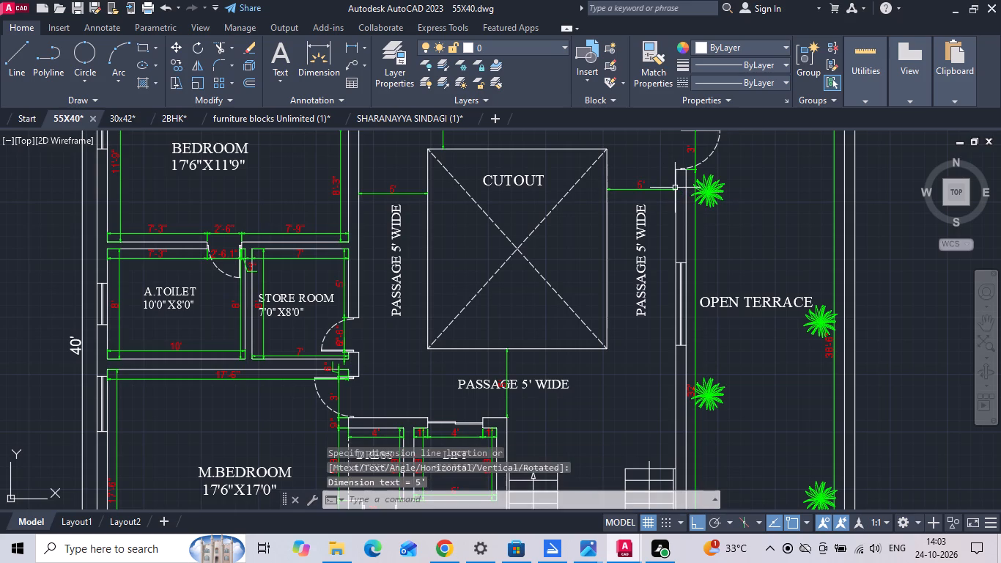
Save the drawing.
scroll(662, 191, "down", 1)
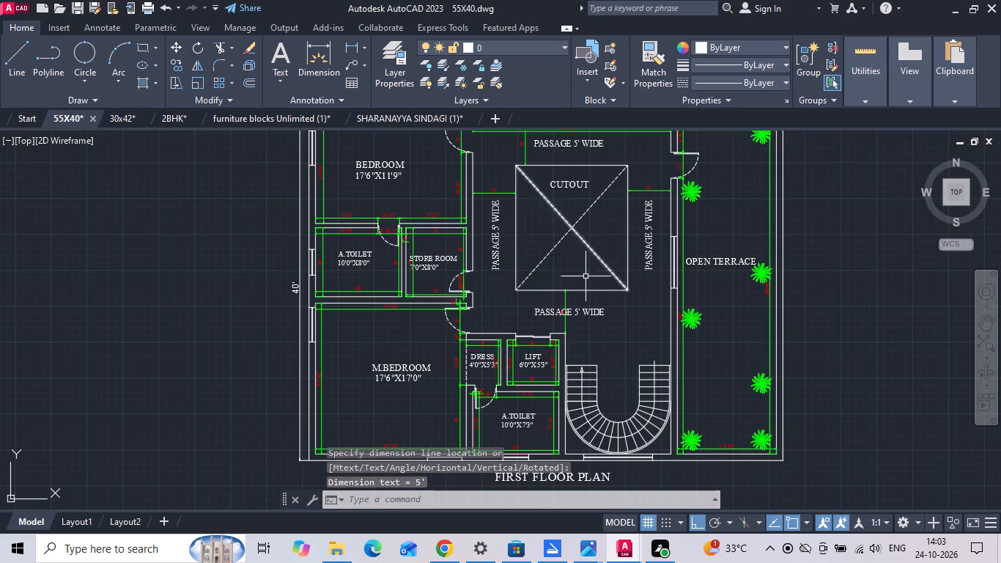
scroll(580, 281, "down", 1)
scroll(640, 344, "up", 2)
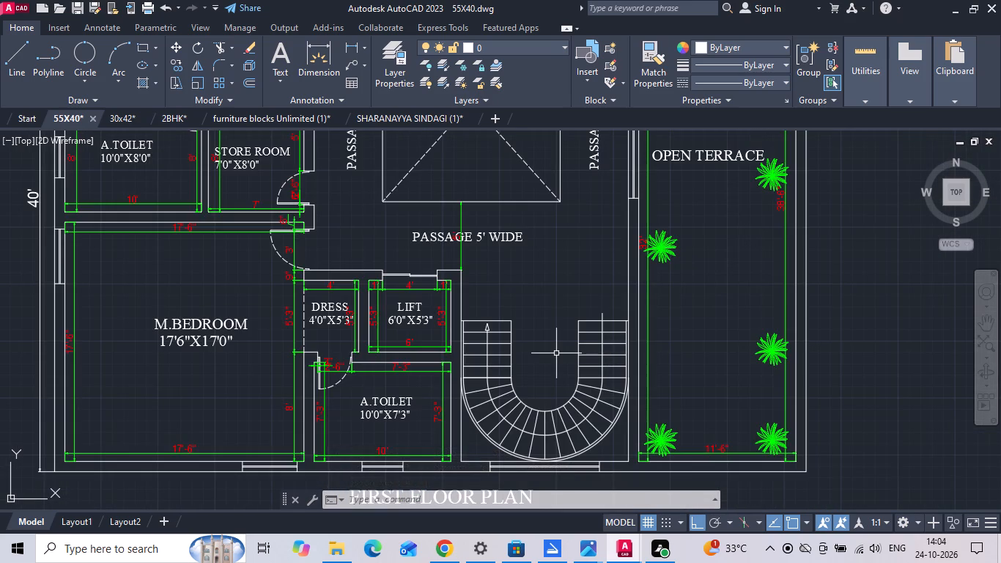
key("ctrl+s")
key("ctrl+s")
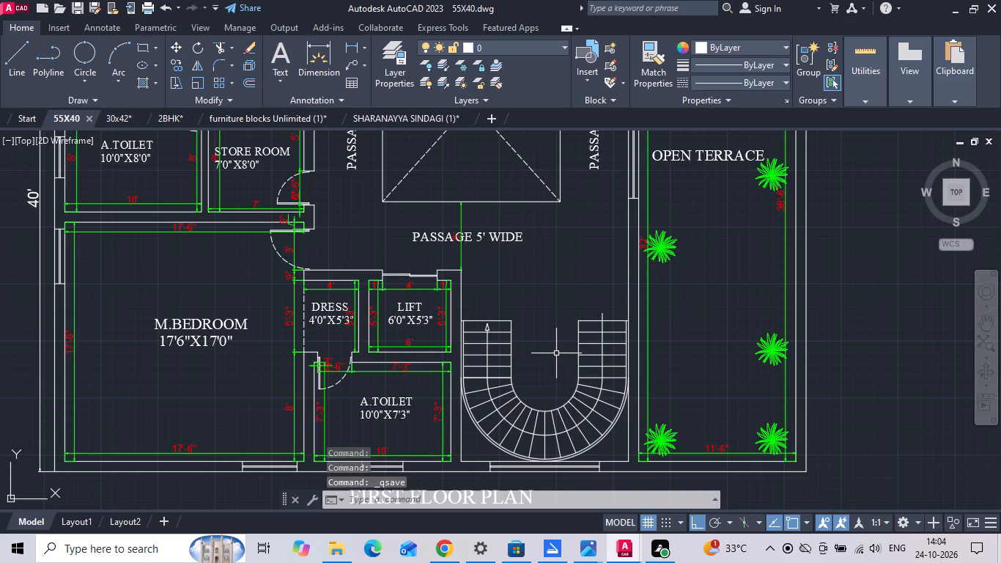
Delete the reference image lying between the furnished ground floor and first floor plans.
scroll(564, 361, "down", 4)
left_click_drag(480, 312, 483, 301)
left_click(473, 244)
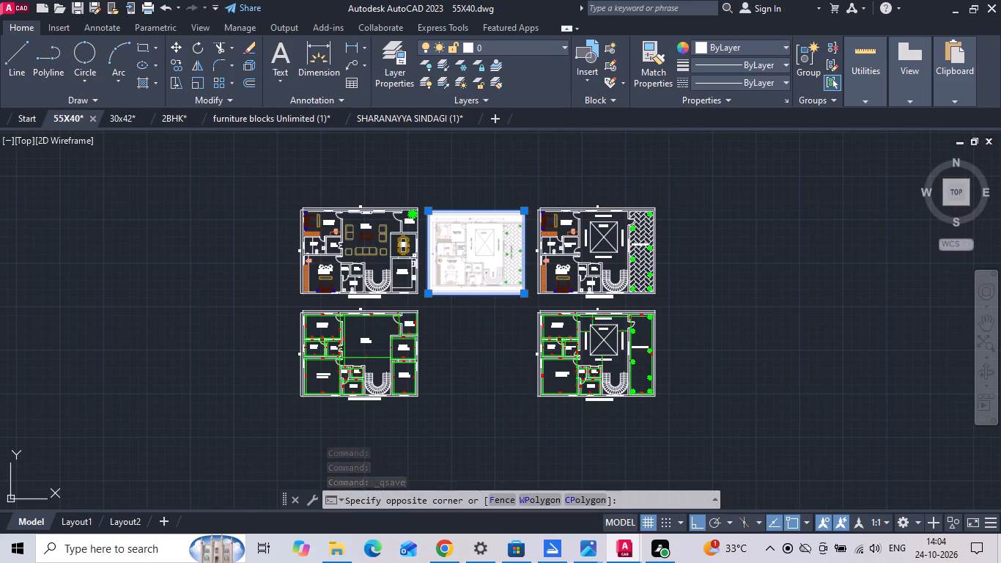
key("Delete")
Move both first floor plans, furnished and unfurnished, horizontally closer to the ground floor plans.
left_click_drag(518, 195, 517, 202)
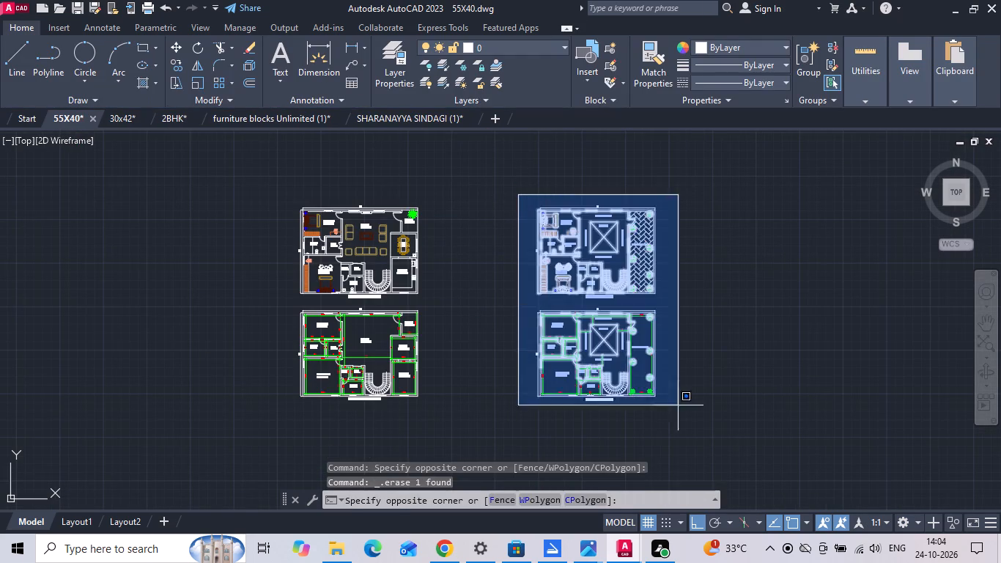
left_click(703, 437)
right_click(714, 275)
left_click(743, 287)
left_click(826, 260)
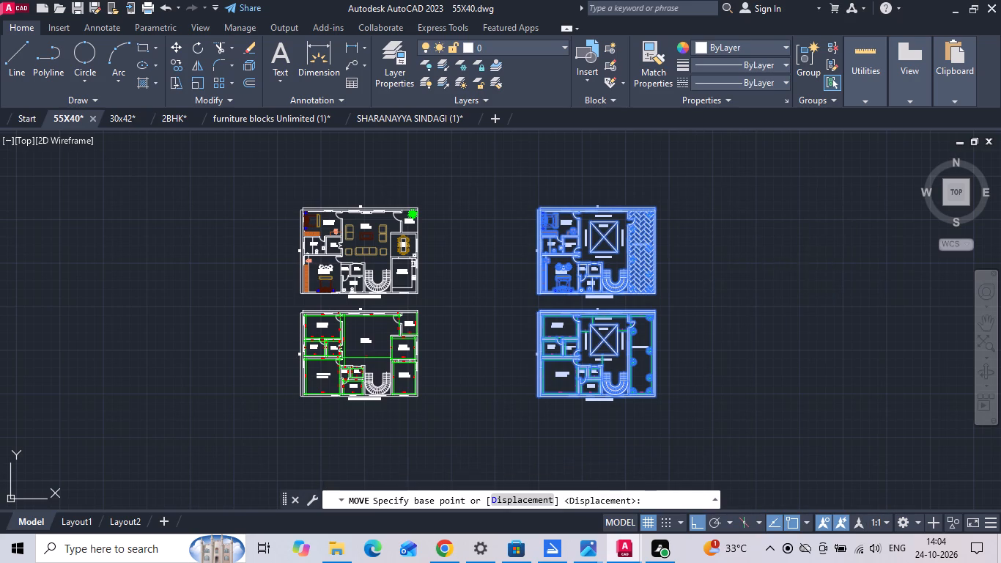
left_click(723, 253)
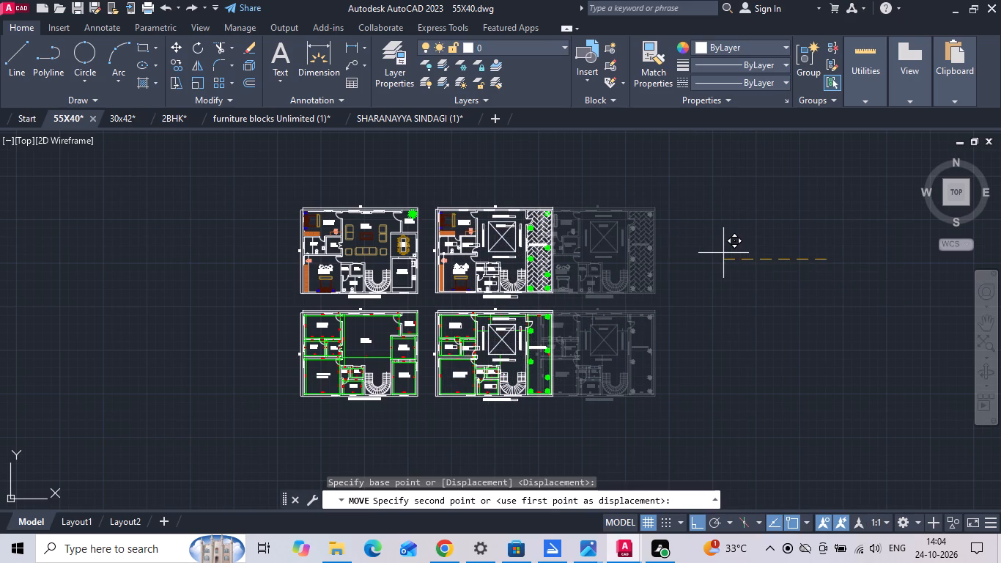
Hatch the top exterior wall segments of the furnished ground floor plan with ANSI32 in colour 99,100,102.
scroll(485, 398, "up", 3)
scroll(550, 415, "down", 2)
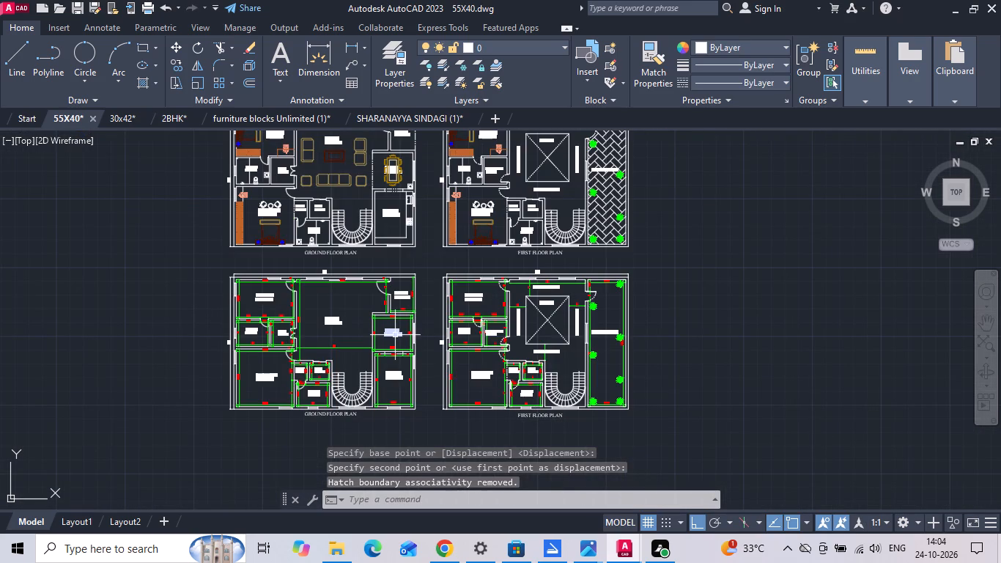
type("H")
key("space")
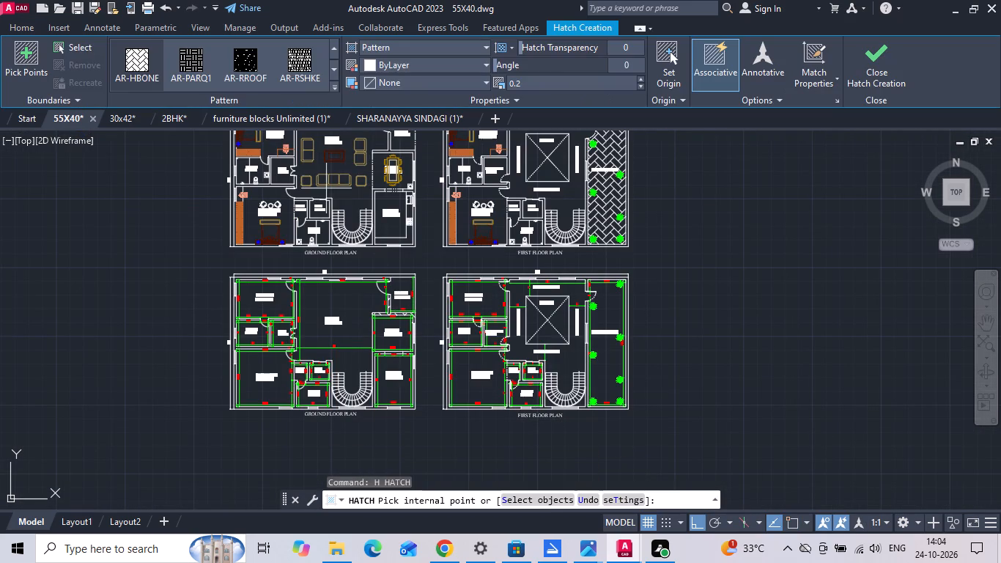
middle_click_drag(248, 165, 292, 258)
scroll(289, 217, "up", 2)
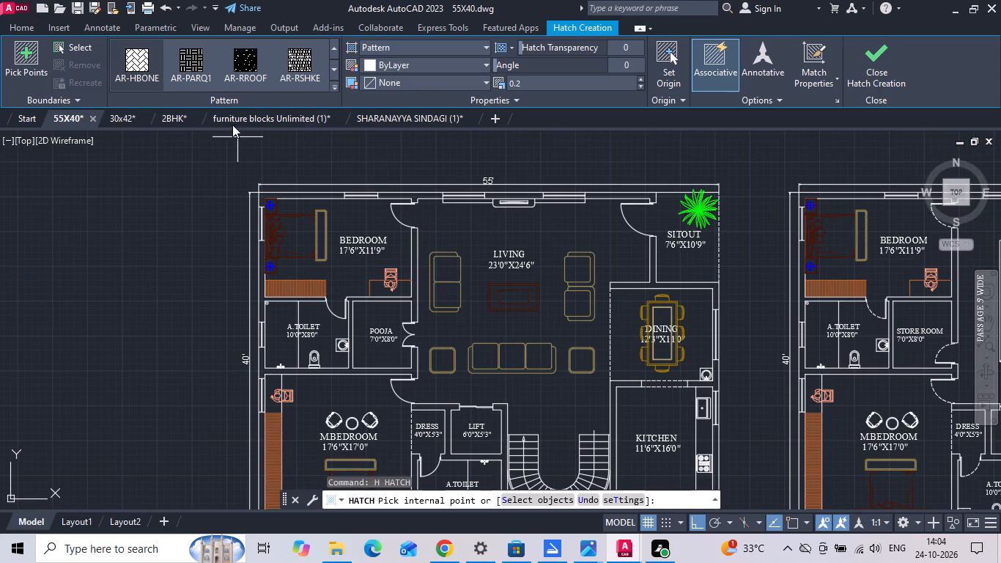
scroll(157, 73, "up", 1)
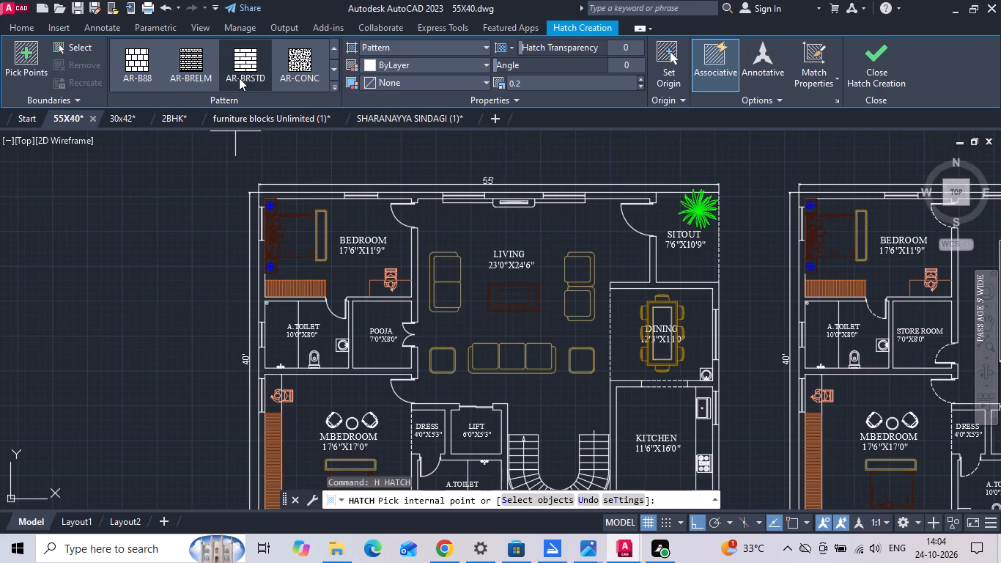
scroll(239, 78, "up", 2)
scroll(299, 69, "up", 1)
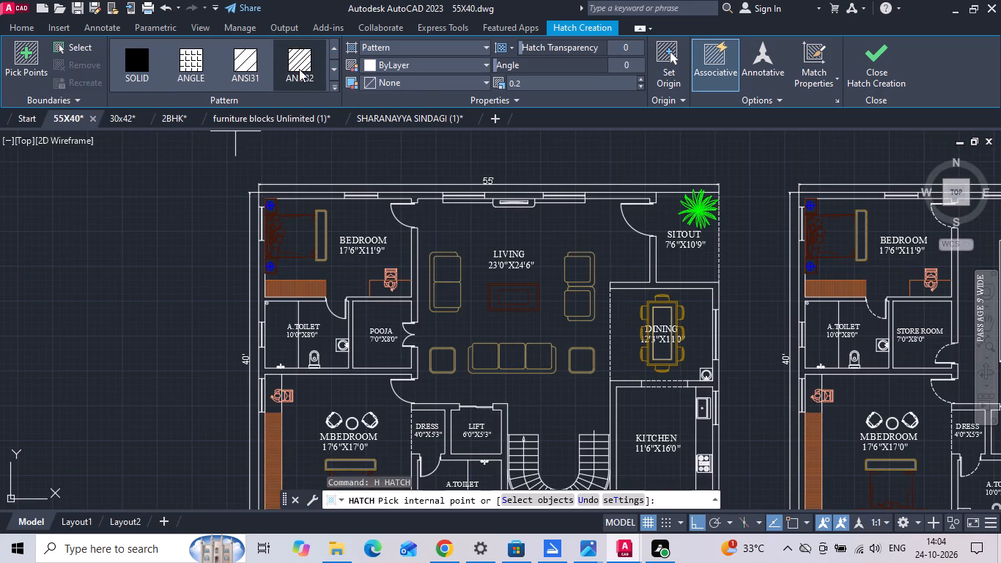
left_click(299, 69)
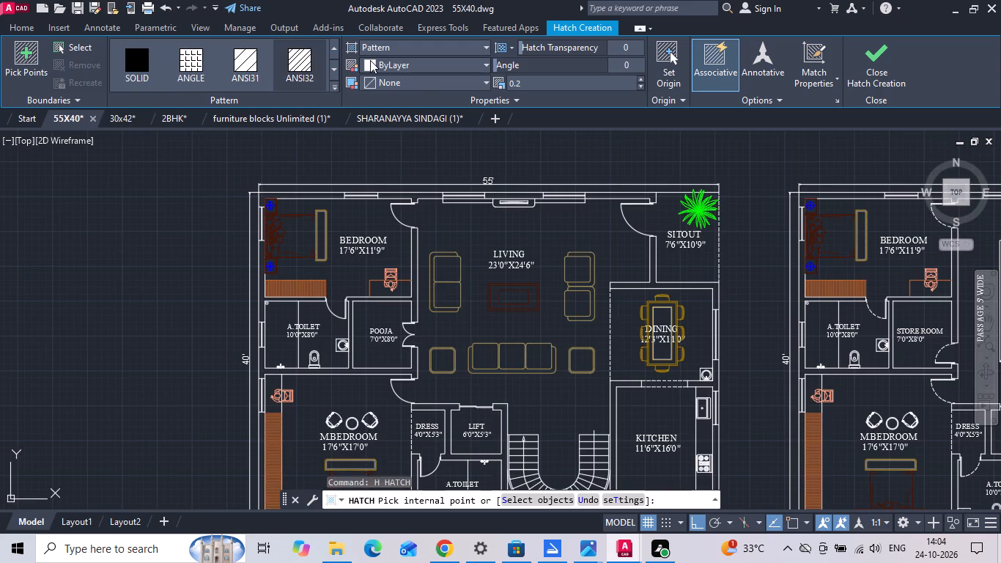
left_click(370, 60)
left_click(368, 140)
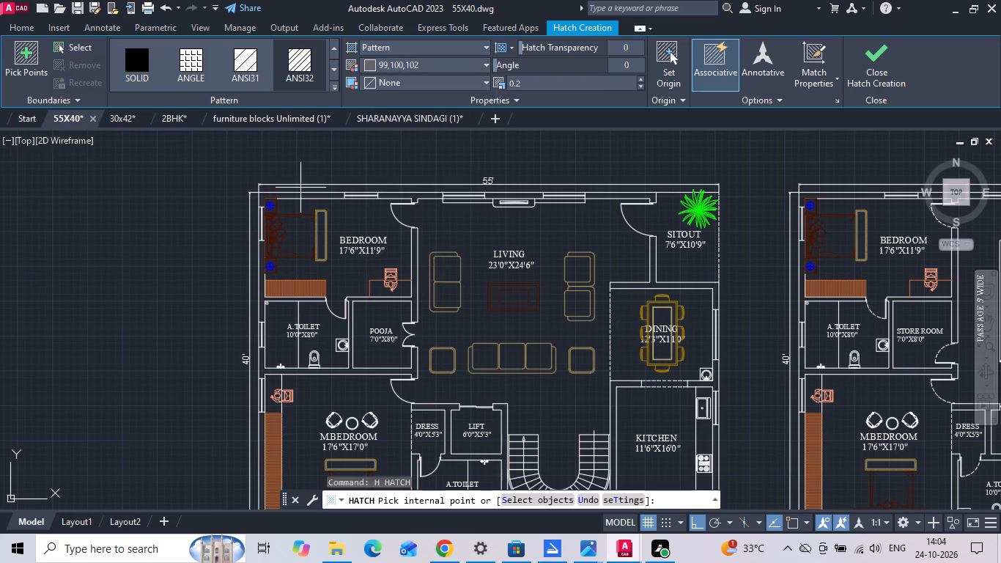
scroll(298, 194, "up", 1)
left_click(300, 194)
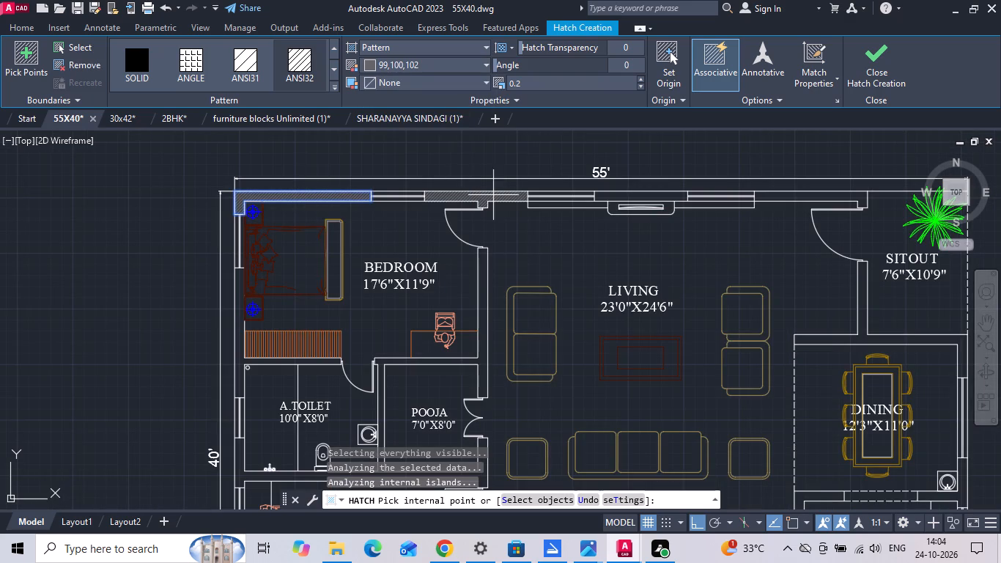
left_click(508, 195)
left_click(639, 194)
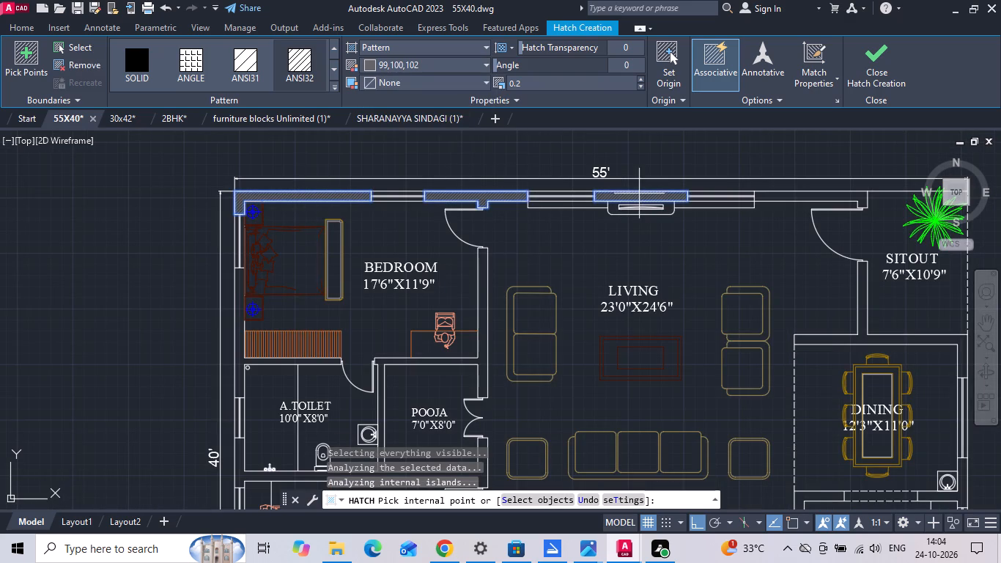
left_click(791, 194)
Add the left exterior wall and the BEDROOM, POOJA, M.BEDROOM, DRESS, LIFT and A.TOILET walls to the ground floor hatch.
scroll(429, 212, "up", 3)
scroll(508, 194, "down", 3)
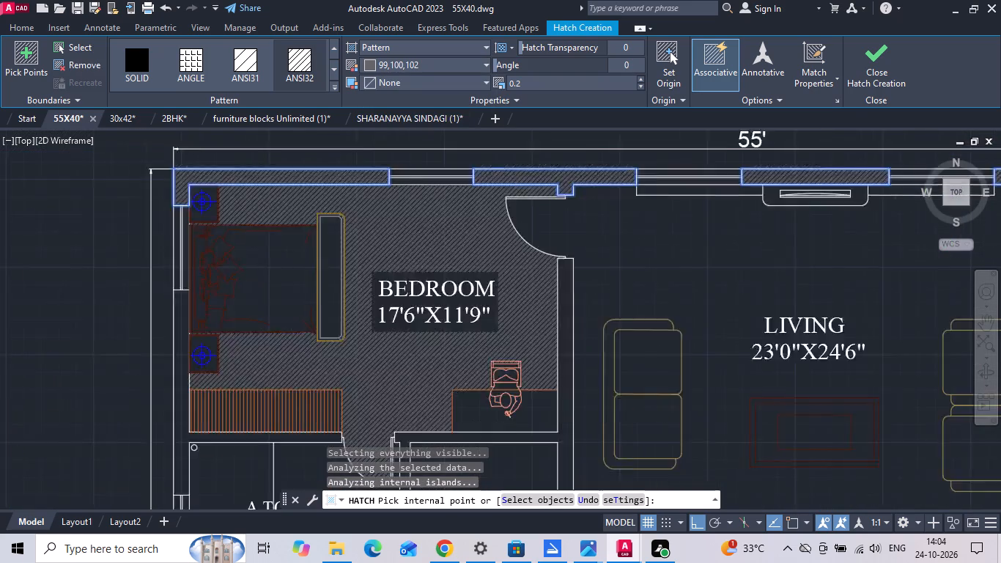
left_click(309, 308)
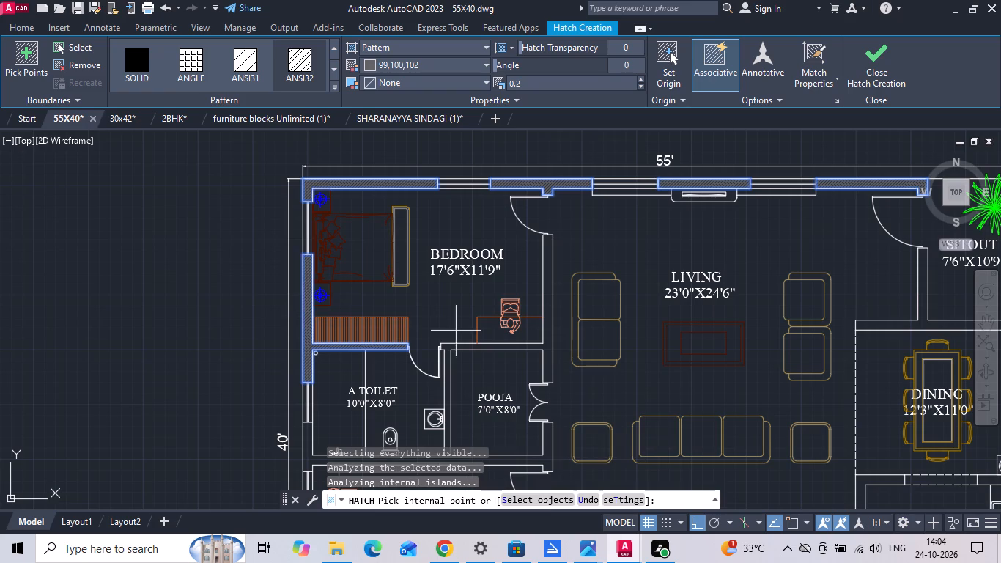
left_click(498, 348)
middle_click_drag(498, 348, 485, 279)
middle_click_drag(385, 351, 370, 145)
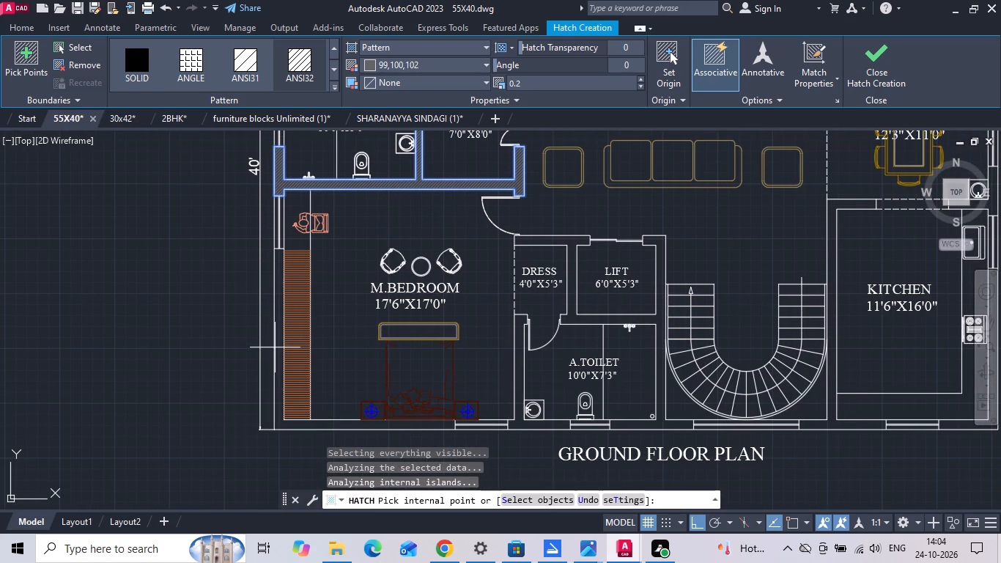
left_click(275, 356)
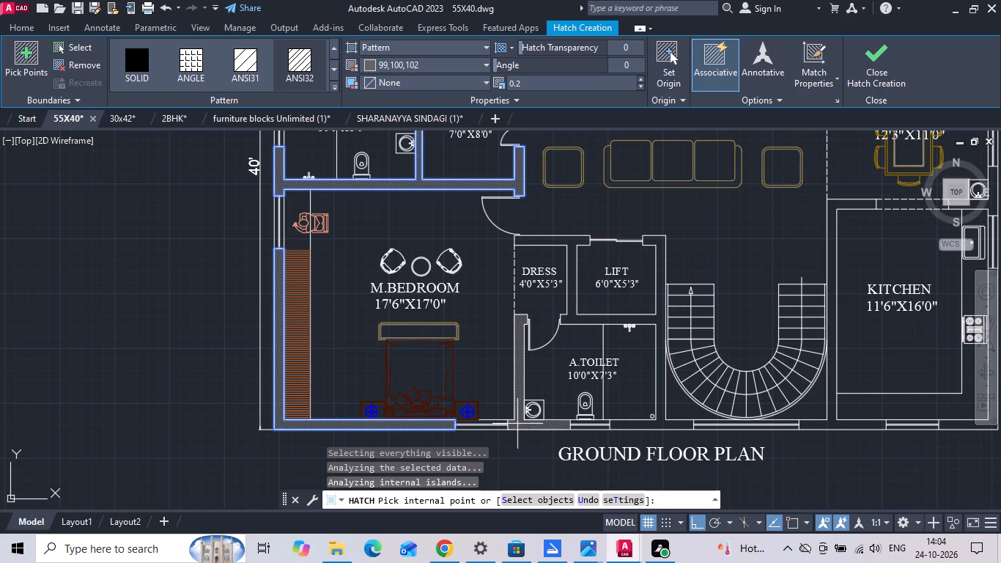
left_click(520, 424)
left_click(629, 426)
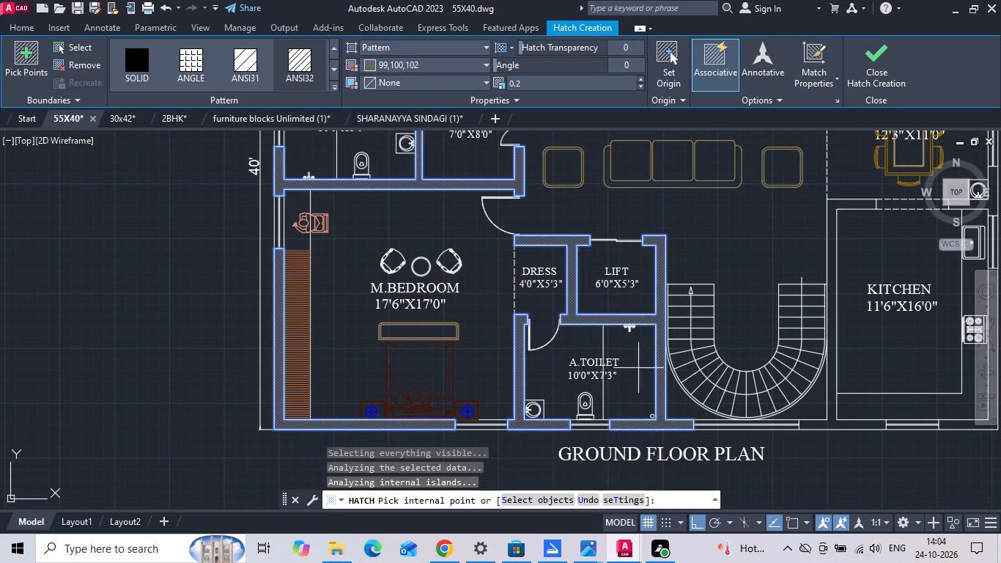
Add the KITCHEN, DINING and SITOUT walls to the furnished ground floor hatch and finish it.
middle_click_drag(616, 326, 472, 336)
left_click(688, 432)
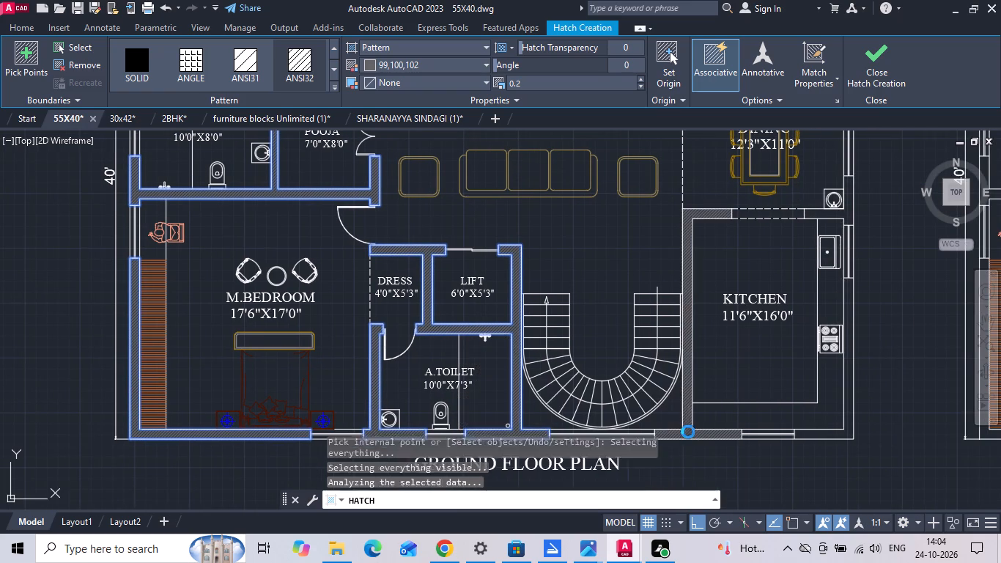
left_click(846, 215)
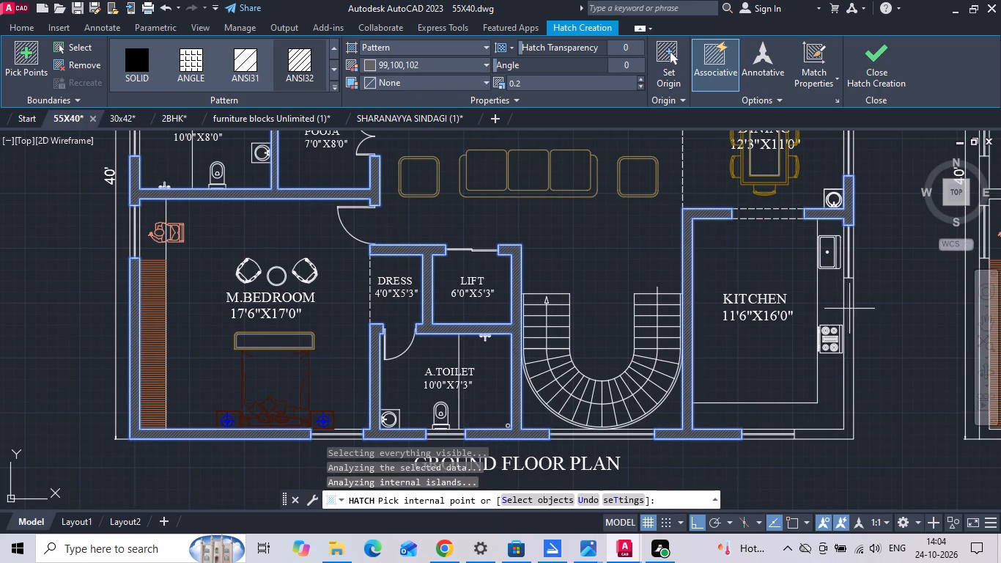
left_click(849, 309)
middle_click_drag(772, 262, 663, 452)
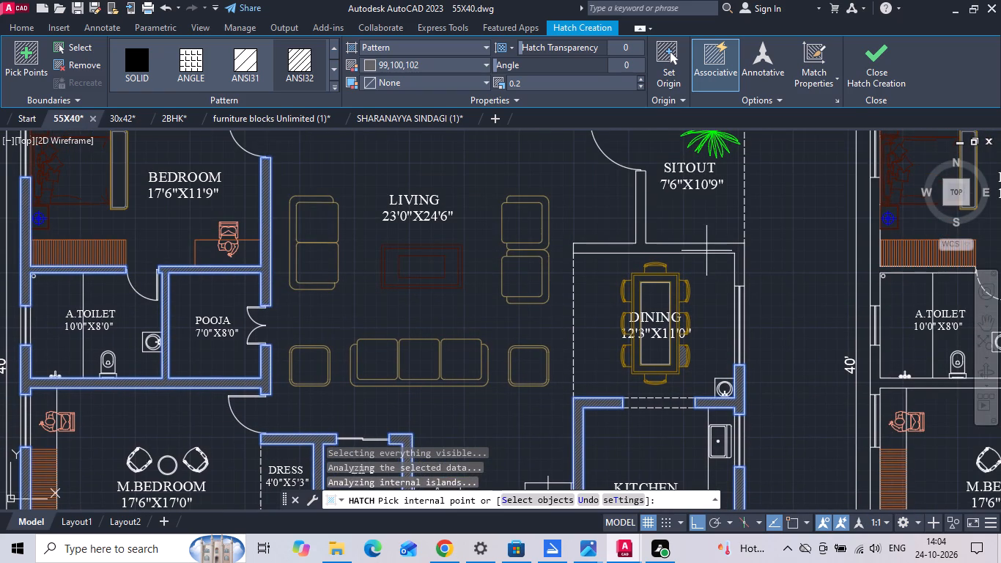
left_click(706, 251)
middle_click_drag(706, 251, 683, 383)
scroll(437, 194, "down", 1)
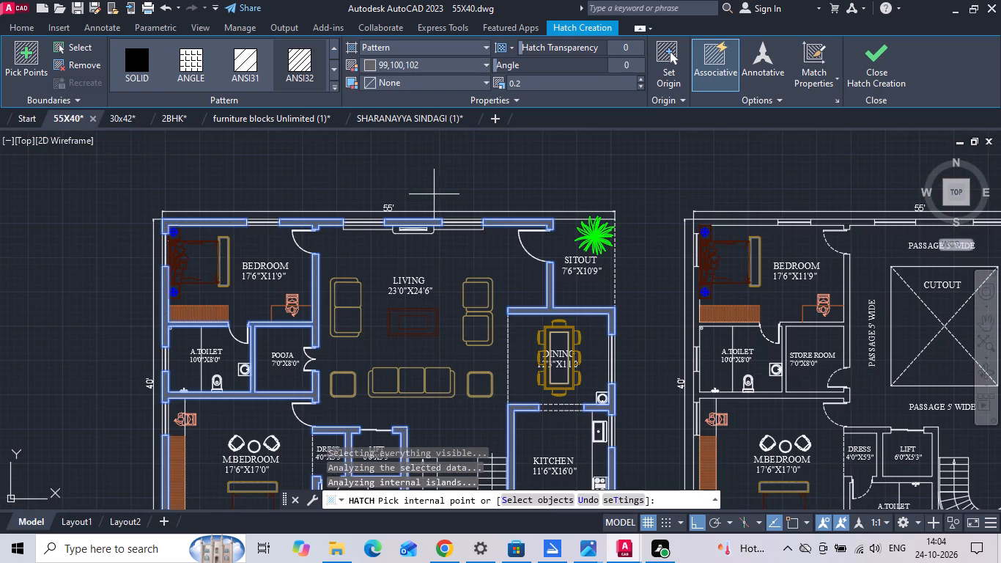
key("space")
Hatch the furnished first floor's top wall segments up to the passage and its BEDROOM, A.TOILET and STORE ROOM walls with ANSI32.
scroll(302, 158, "down", 1)
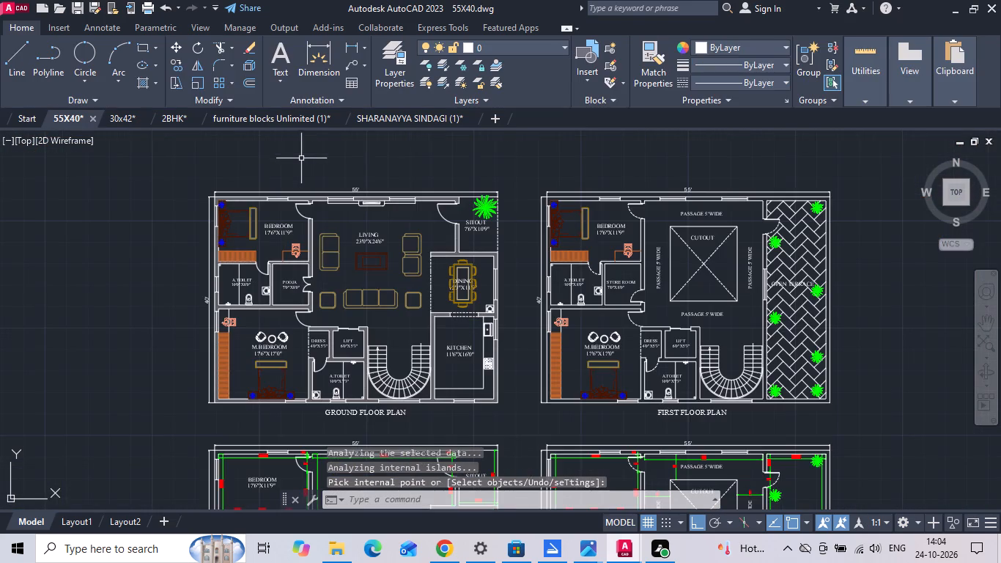
scroll(649, 205, "up", 2)
key("space")
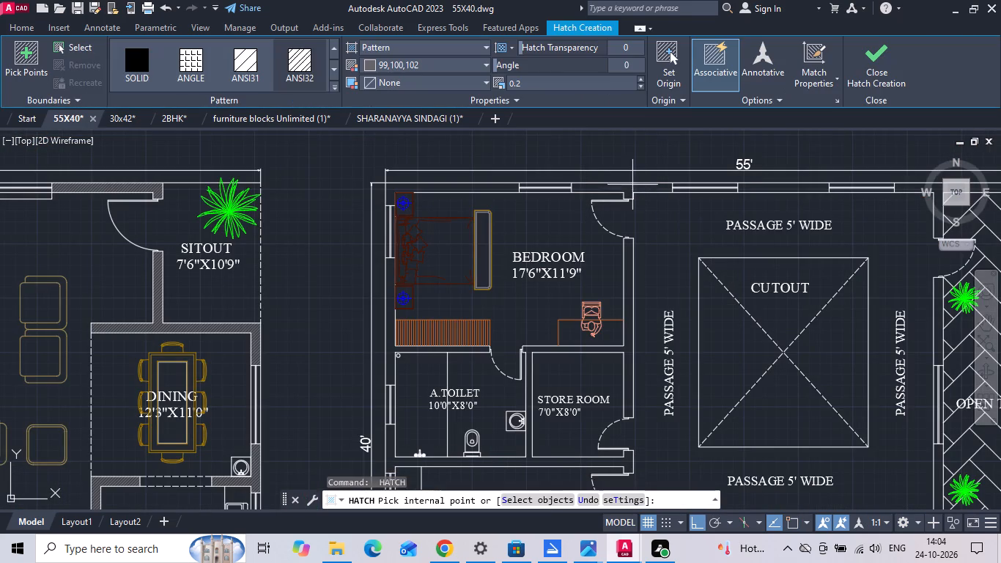
left_click(632, 188)
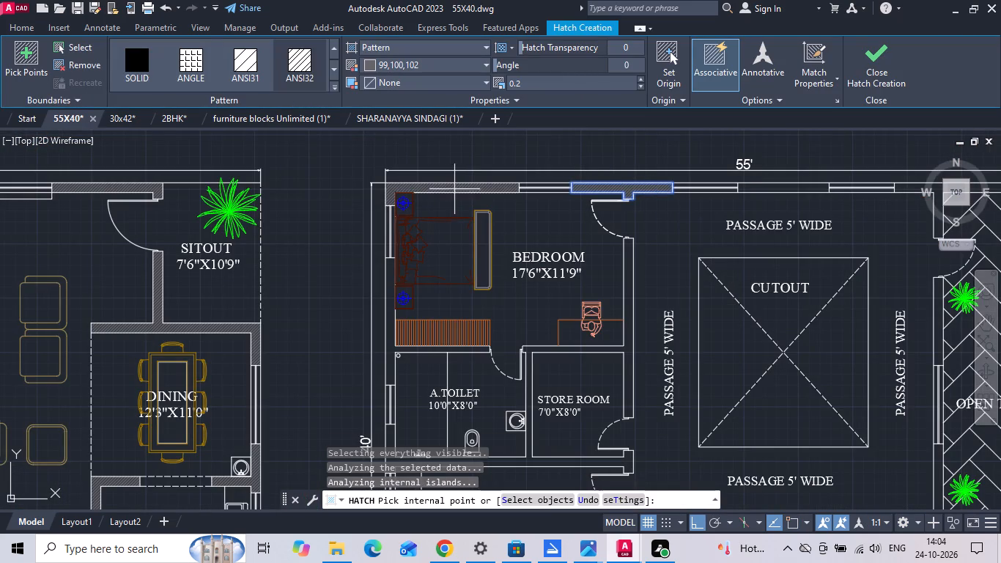
left_click(454, 188)
left_click(769, 188)
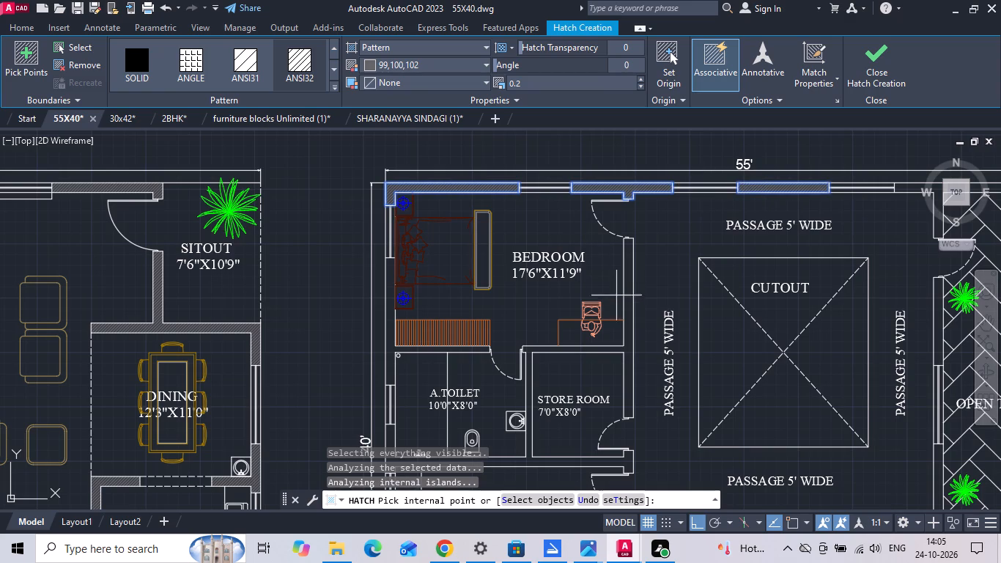
left_click(625, 330)
middle_click_drag(598, 317, 588, 257)
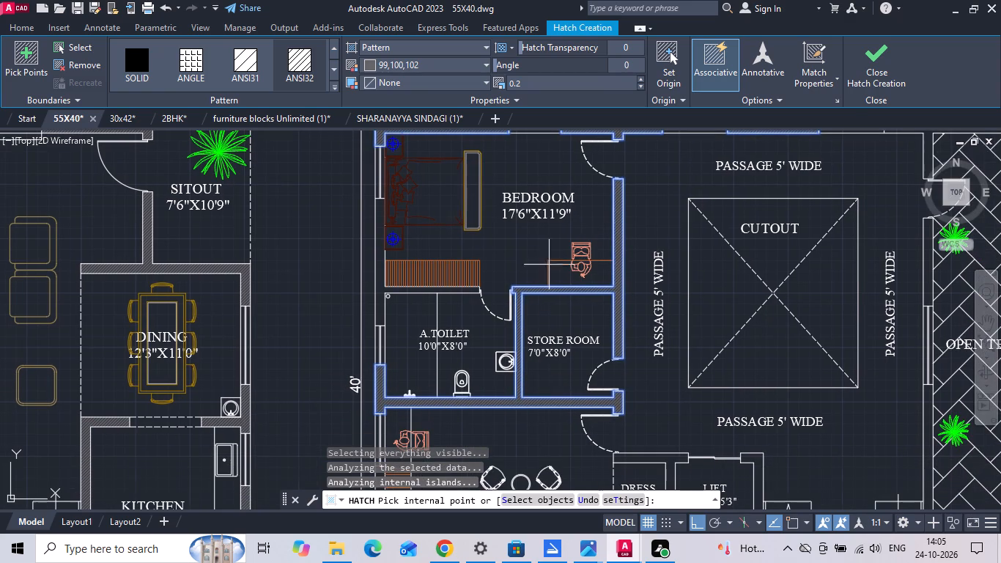
left_click(379, 287)
Add the OPEN TERRACE's outer walls and the wall segments between passage and terrace to the first floor hatch.
scroll(382, 265, "down", 1)
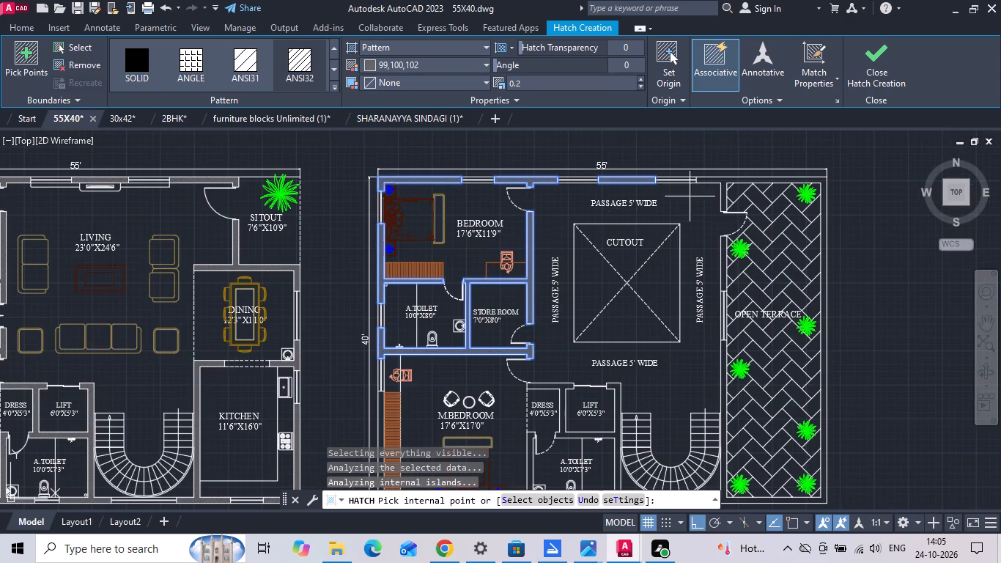
left_click(735, 178)
middle_click_drag(649, 277, 646, 243)
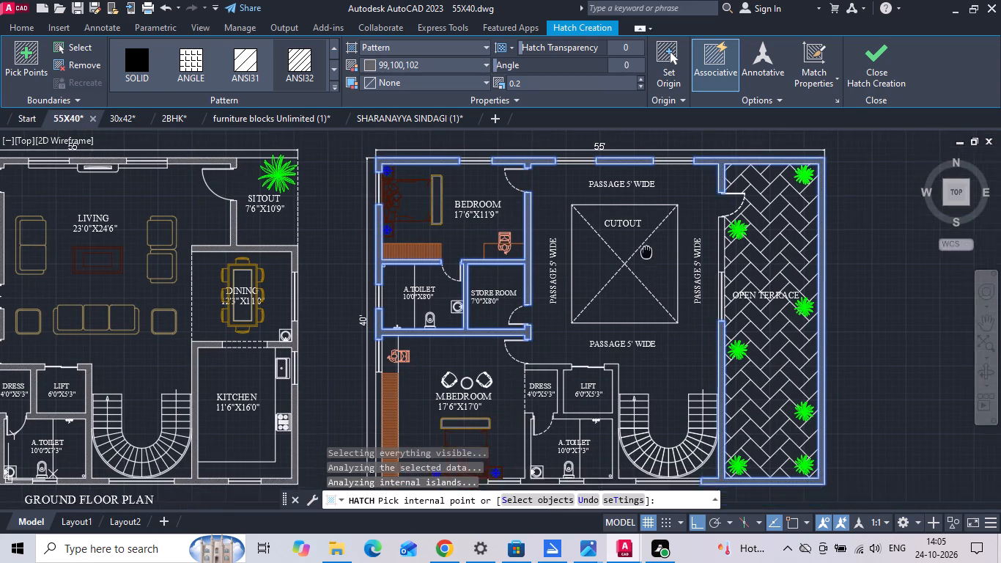
middle_click_drag(646, 243, 647, 179)
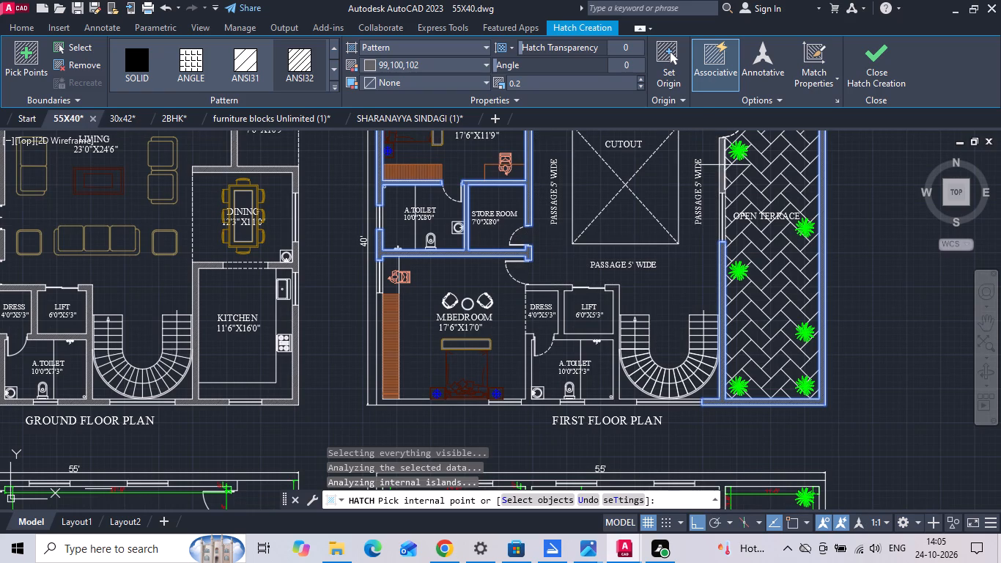
left_click(724, 165)
Add the LIFT, DRESS, lower A.TOILET and M.BEDROOM walls to the furnished first floor hatch and finish it.
scroll(621, 420, "up", 1)
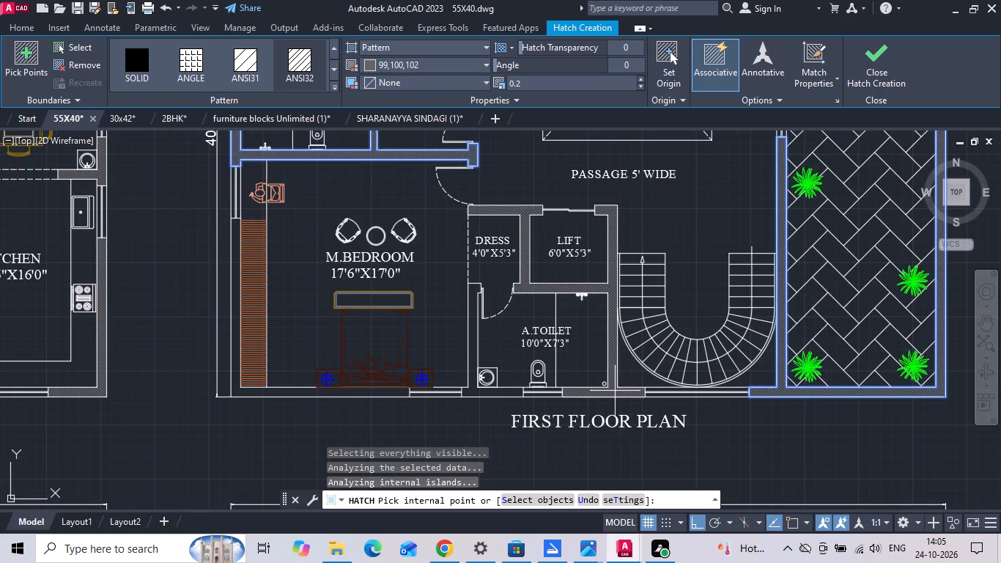
left_click(615, 391)
left_click(478, 396)
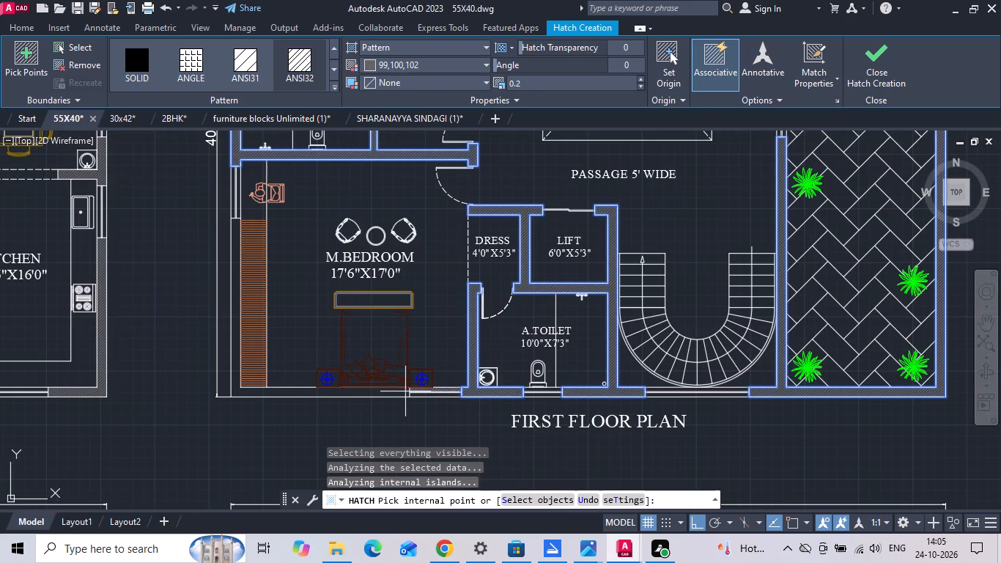
left_click(400, 391)
scroll(412, 401, "down", 1)
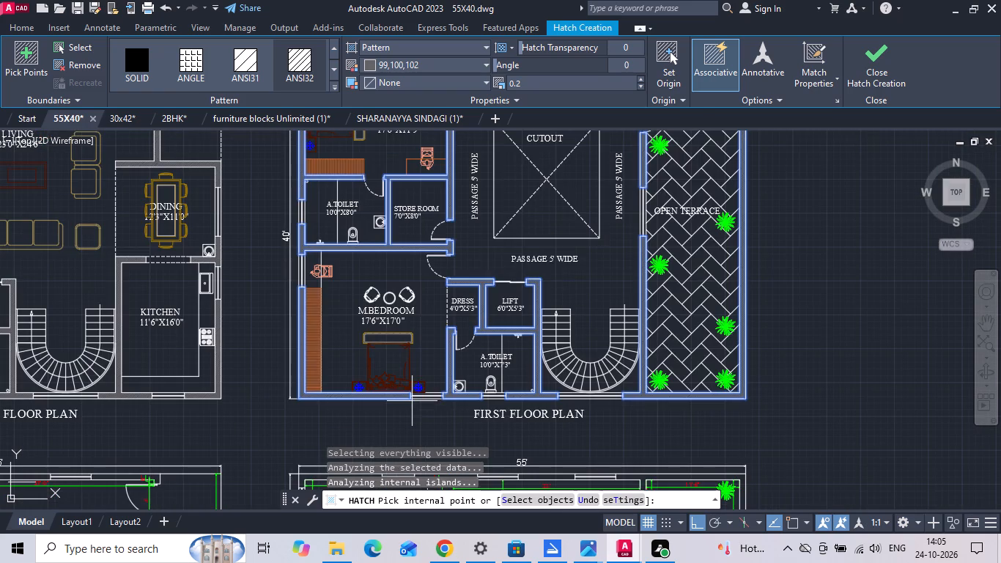
scroll(415, 408, "down", 1)
key("space")
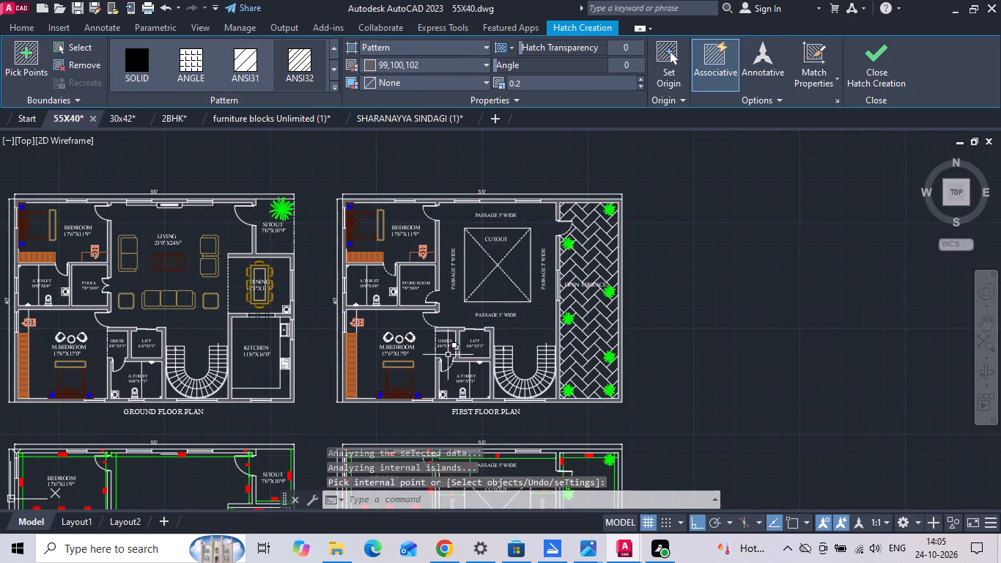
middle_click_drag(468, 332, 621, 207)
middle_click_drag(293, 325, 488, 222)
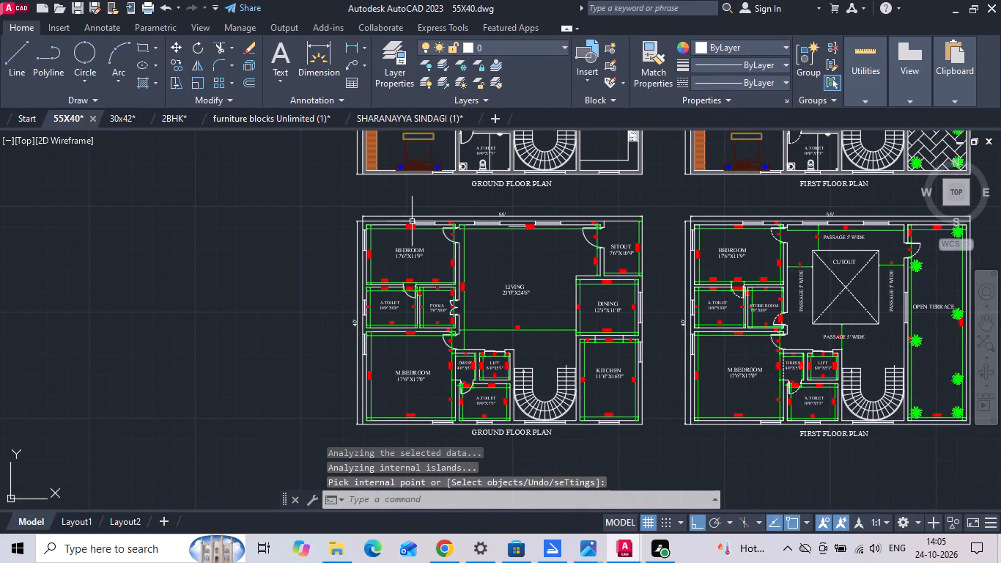
Copy the furnished ground floor's wall hatch onto the dimensioned ground floor plan, aligning the lower-left outer wall corners.
middle_click_drag(405, 202, 385, 256)
scroll(363, 201, "up", 3)
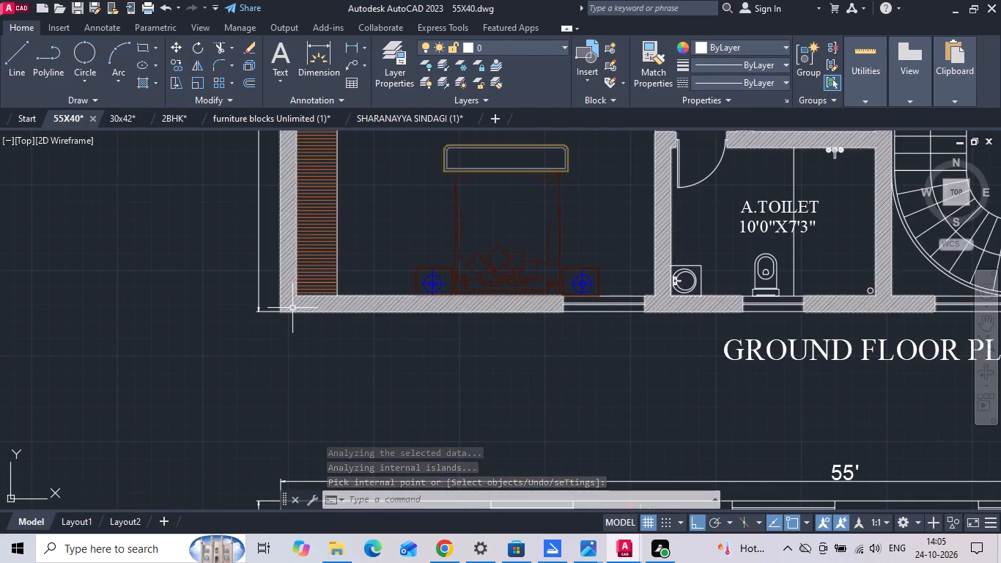
left_click(292, 308)
right_click(295, 307)
left_click(324, 286)
scroll(276, 323, "up", 3)
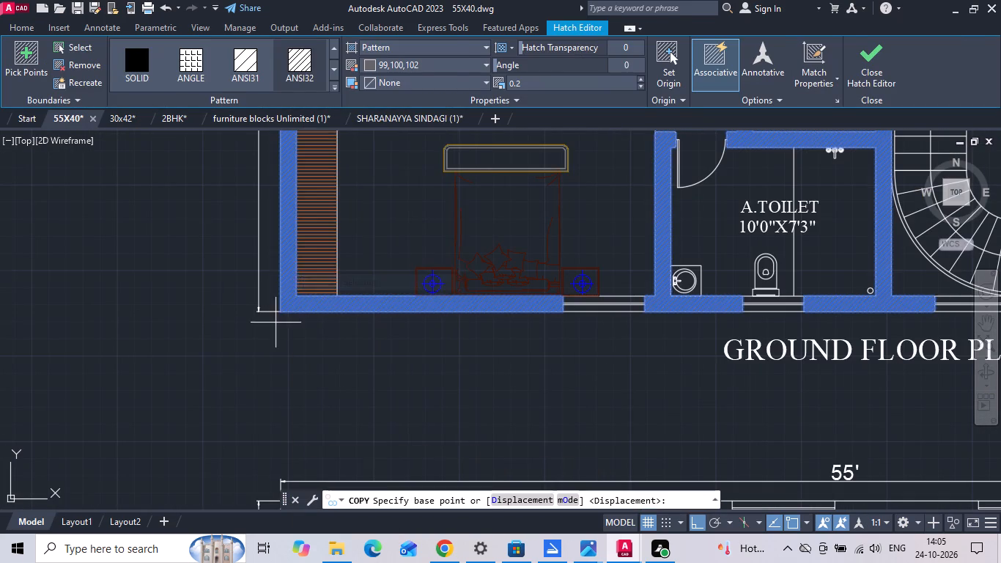
left_click(282, 297)
scroll(352, 232, "down", 7)
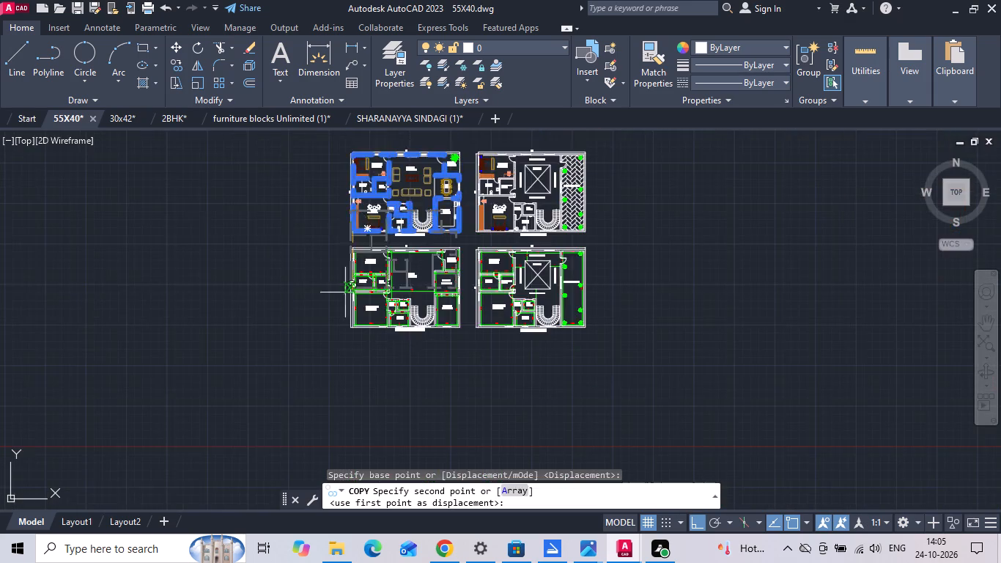
scroll(339, 323, "up", 3)
scroll(402, 327, "up", 3)
scroll(366, 381, "up", 3)
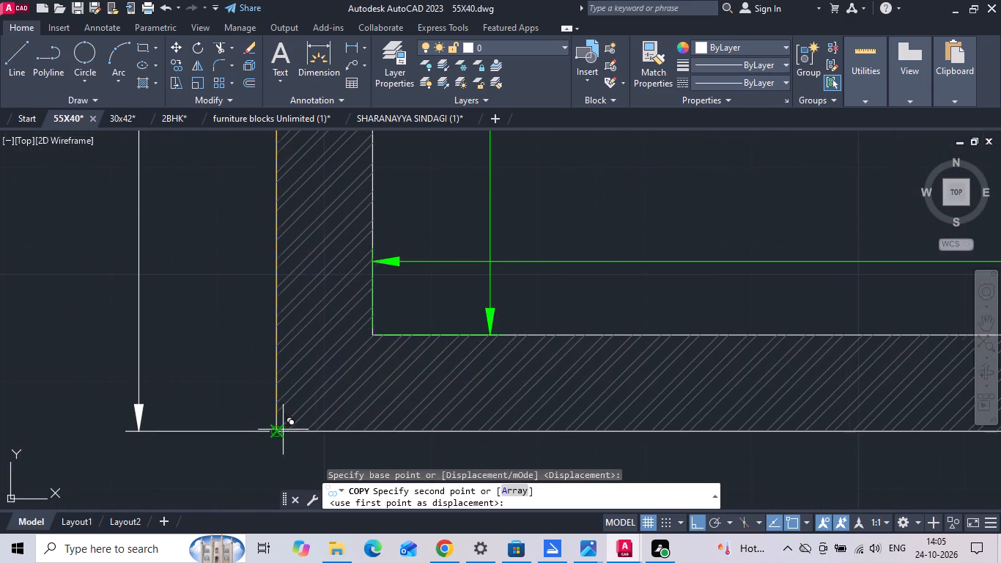
left_click(273, 435)
key("Escape")
Copy the furnished first floor's wall hatch onto the dimensioned first floor plan, aligning the lower-left outer wall corners.
scroll(237, 347, "down", 6)
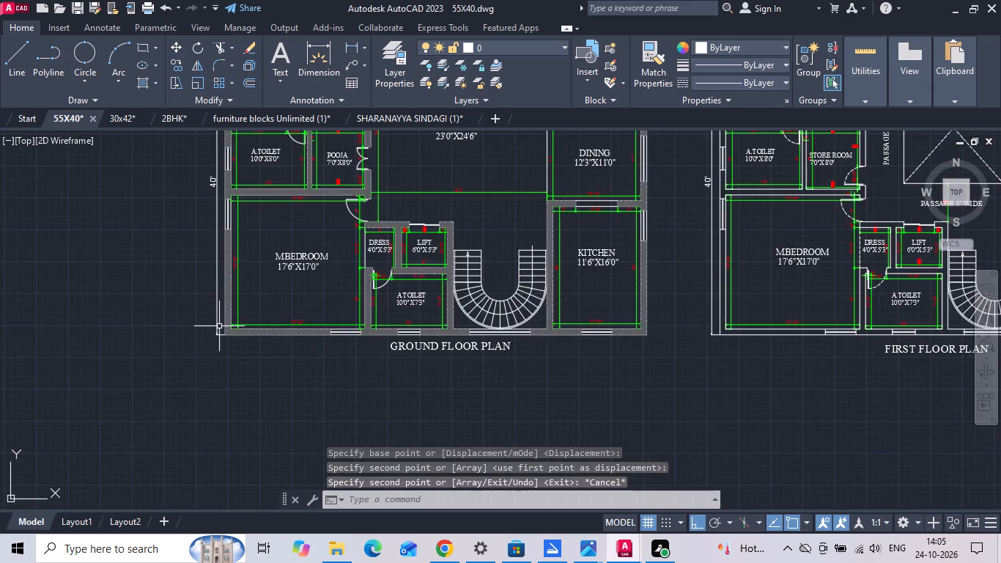
scroll(383, 295, "down", 3)
scroll(447, 207, "up", 6)
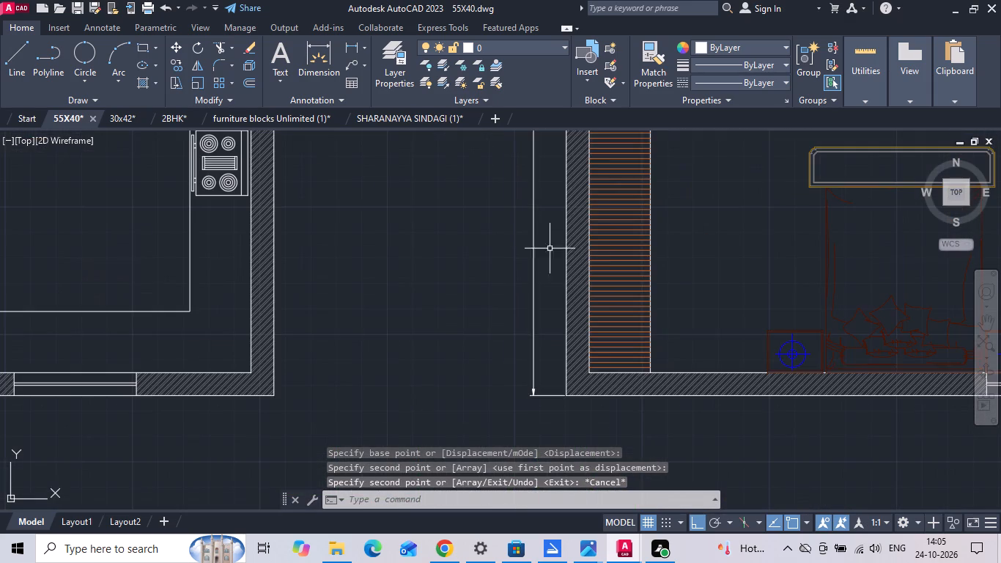
left_click(577, 279)
right_click(577, 279)
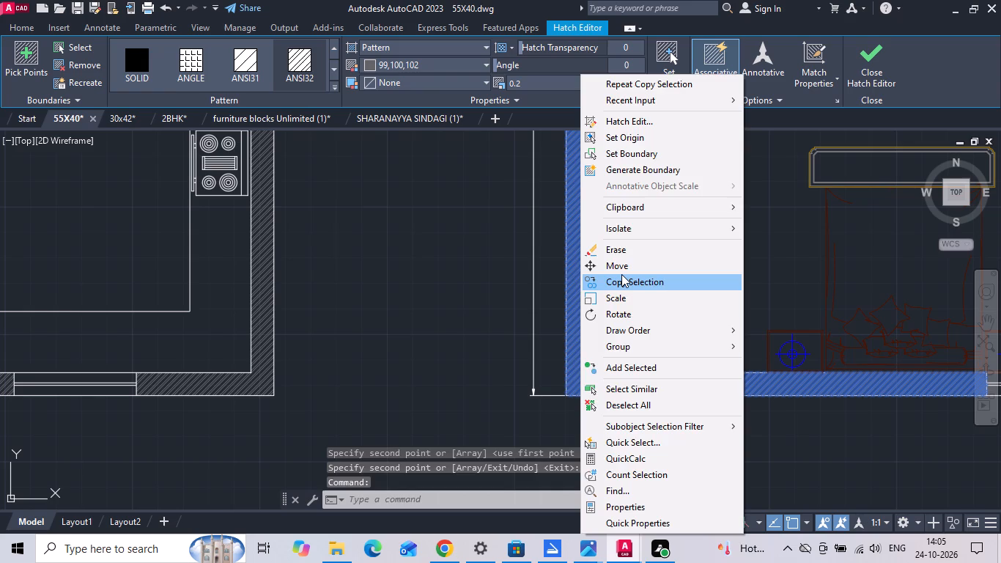
left_click(621, 274)
scroll(566, 415, "up", 2)
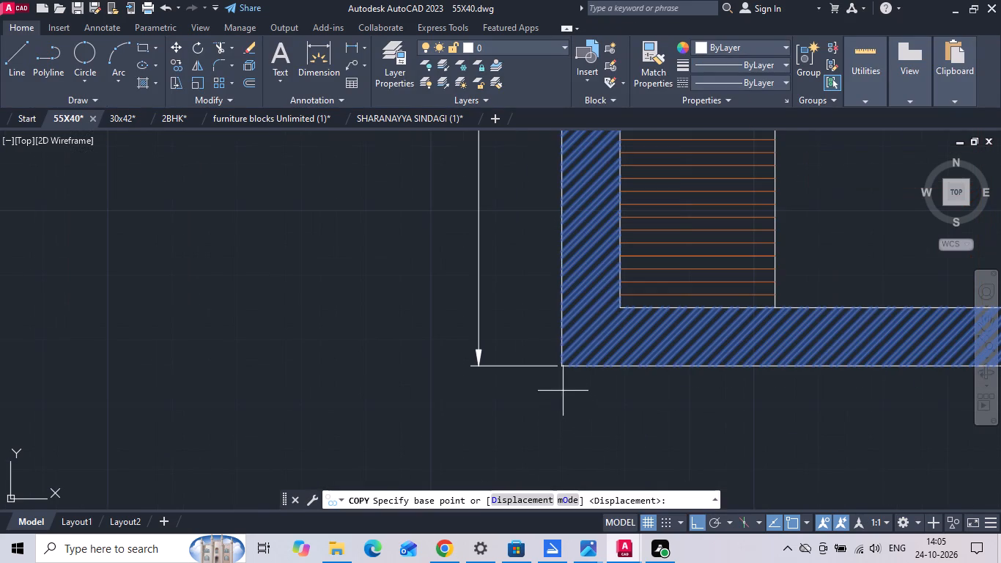
left_click(561, 369)
scroll(527, 277, "down", 8)
scroll(519, 331, "up", 4)
middle_click_drag(525, 369, 516, 244)
scroll(518, 320, "up", 3)
middle_click_drag(520, 386, 513, 302)
scroll(500, 361, "up", 3)
left_click(454, 339)
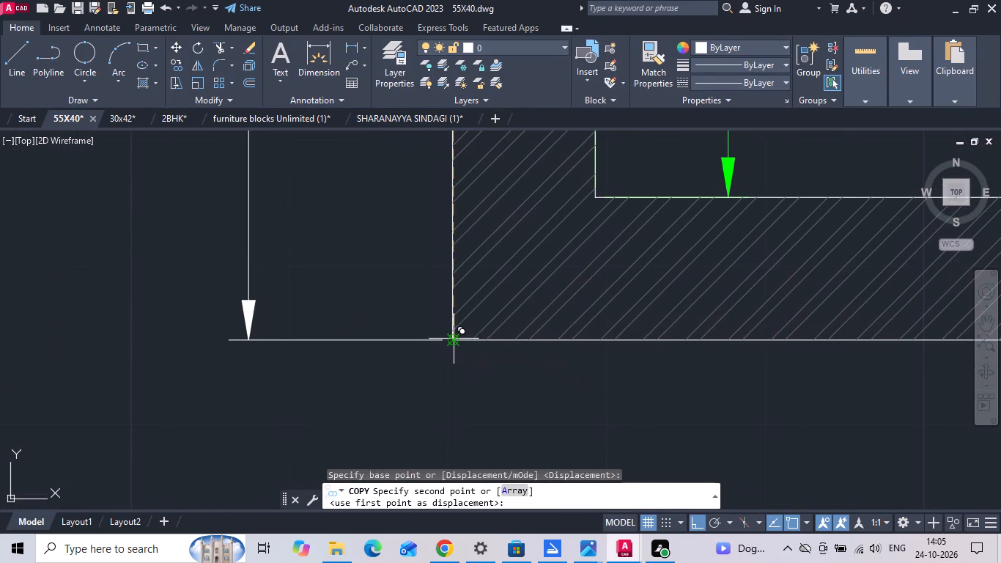
key("Escape")
Save the 55X40 drawing.
key("ctrl+s")
key("ctrl+s")
scroll(426, 350, "down", 3)
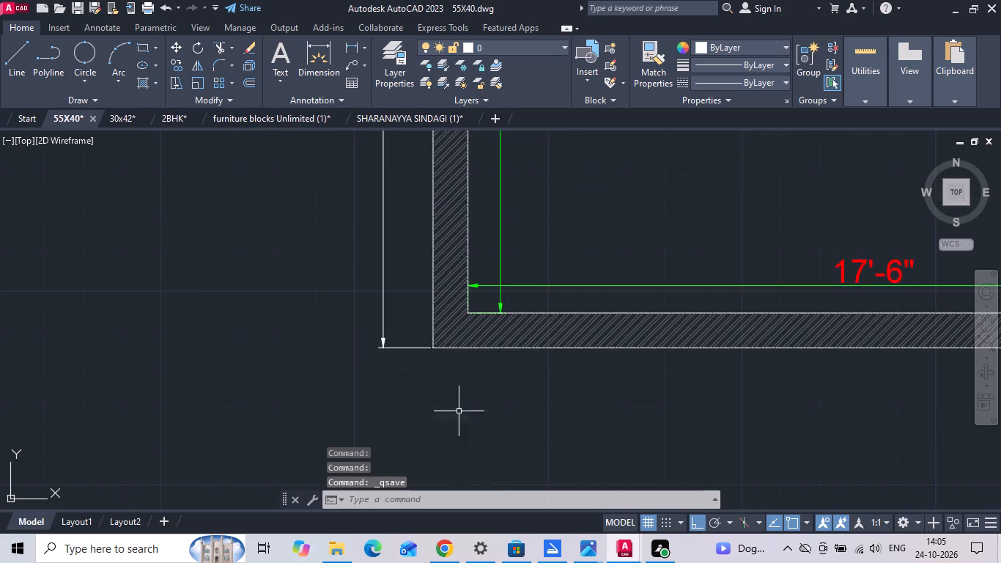
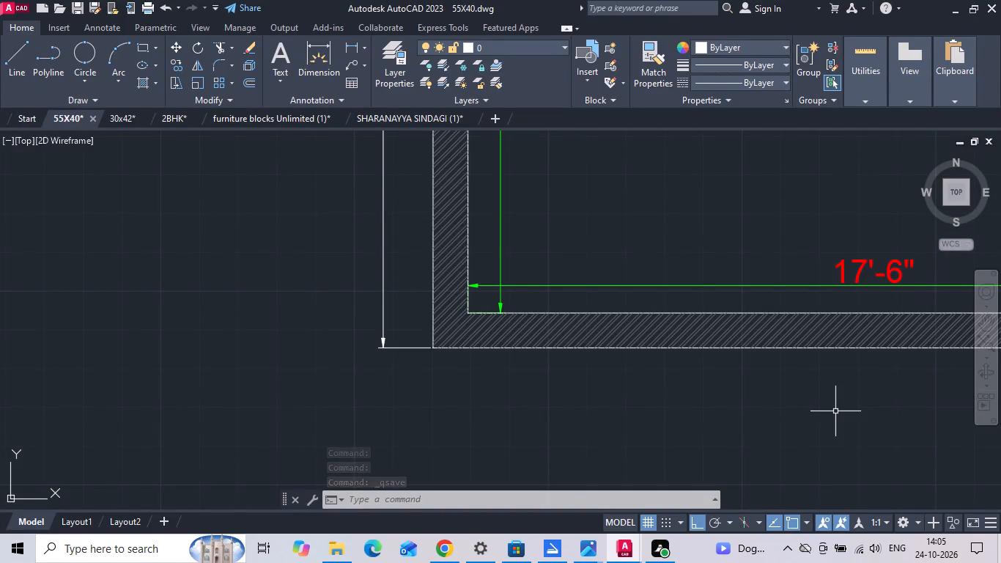
Save the 55X40 drawing.
key("ctrl+s")
key("ctrl+s")
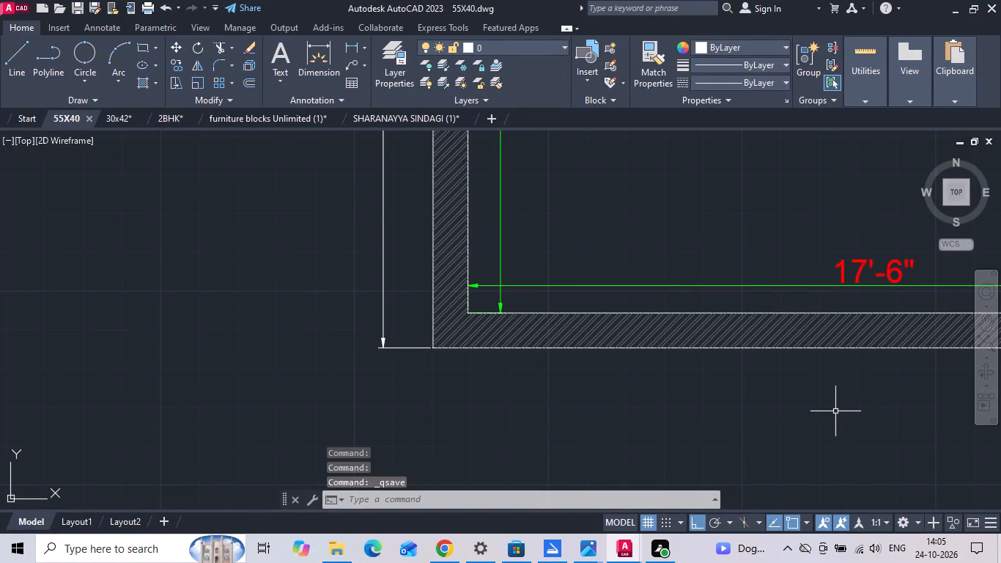
Copy the dimensioned ground and first floor plans straight down by about 51', placing the copies below the originals.
scroll(525, 255, "down", 2)
scroll(539, 417, "down", 3)
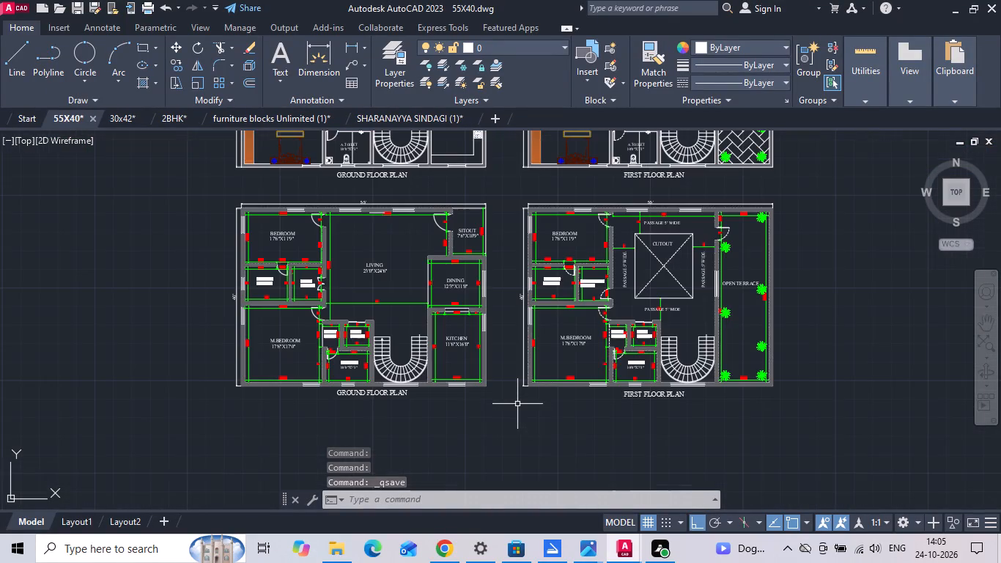
scroll(517, 404, "down", 1)
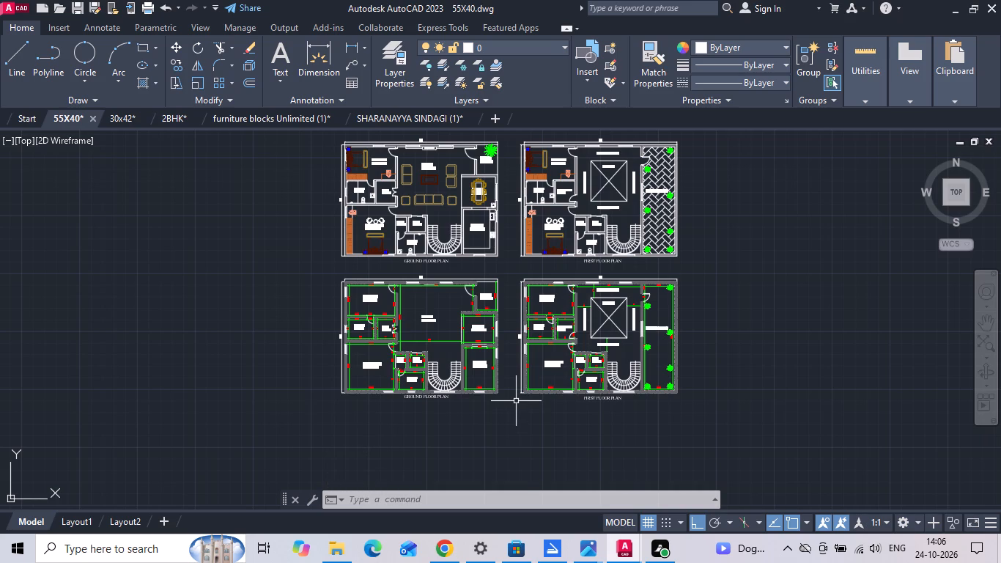
scroll(354, 369, "down", 1)
left_click(322, 218)
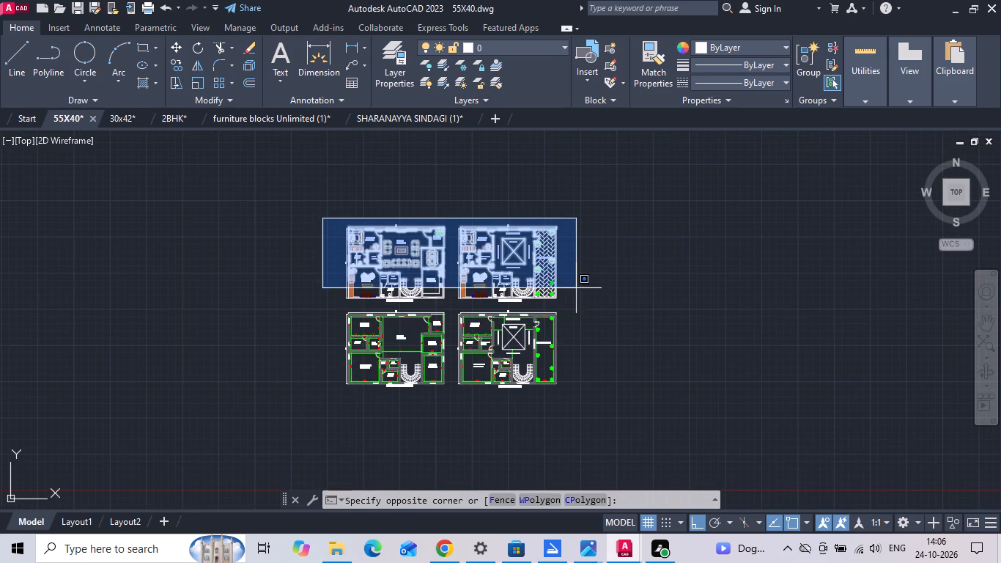
left_click(503, 179)
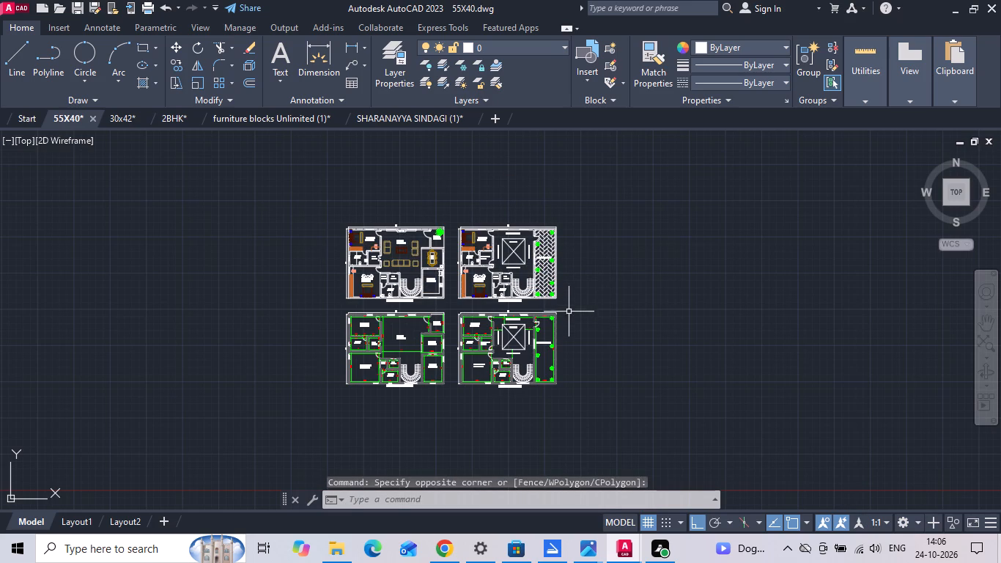
left_click(569, 311)
left_click(287, 411)
right_click(282, 411)
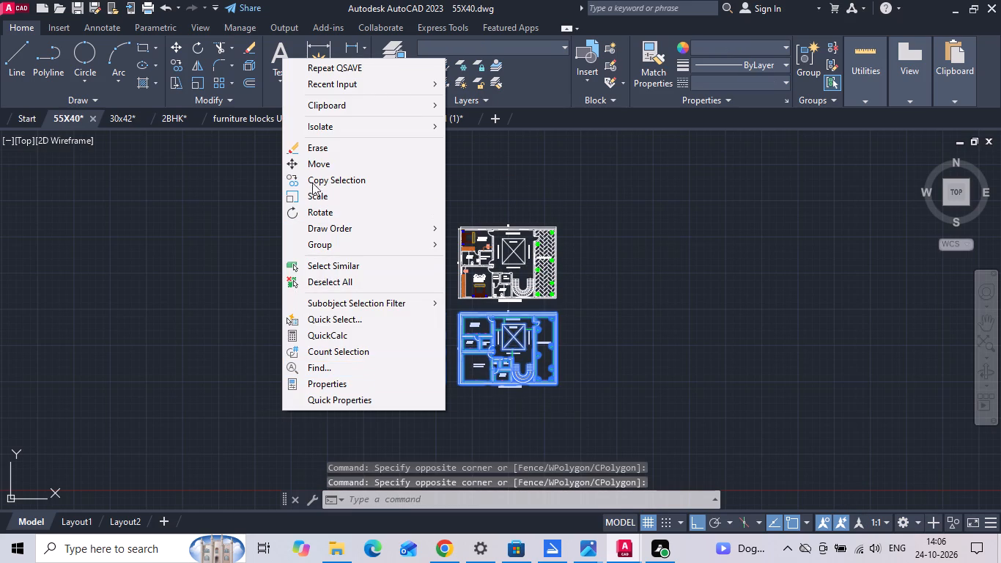
left_click(312, 177)
left_click(685, 240)
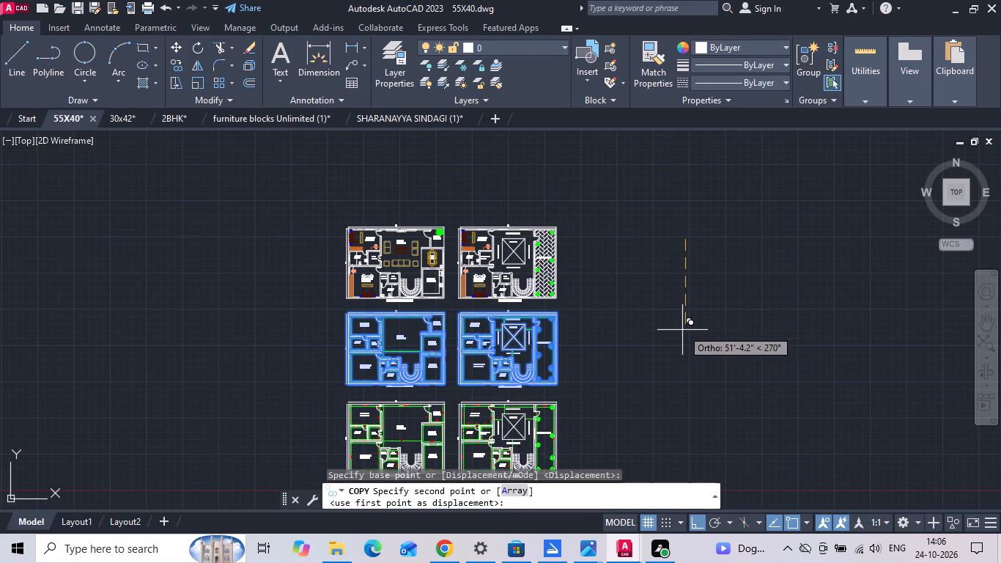
left_click(682, 331)
key("Escape")
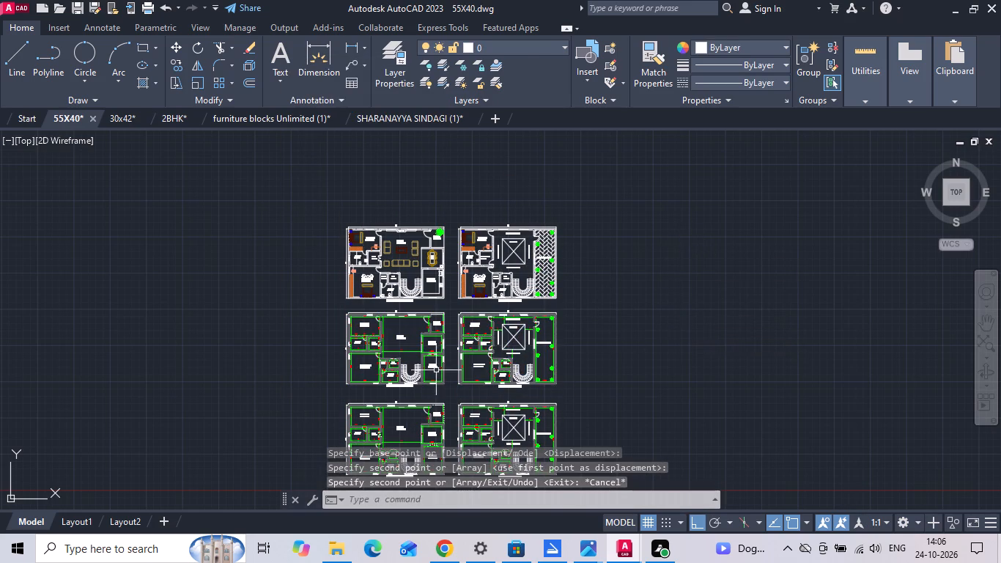
Move the GROUND FLOOR PLAN and FIRST FLOOR PLAN titles of the middle pair of plans down by about 10".
scroll(402, 414, "up", 2)
scroll(363, 342, "up", 2)
left_click(393, 339)
scroll(354, 340, "down", 1)
left_click(837, 346)
right_click(837, 346)
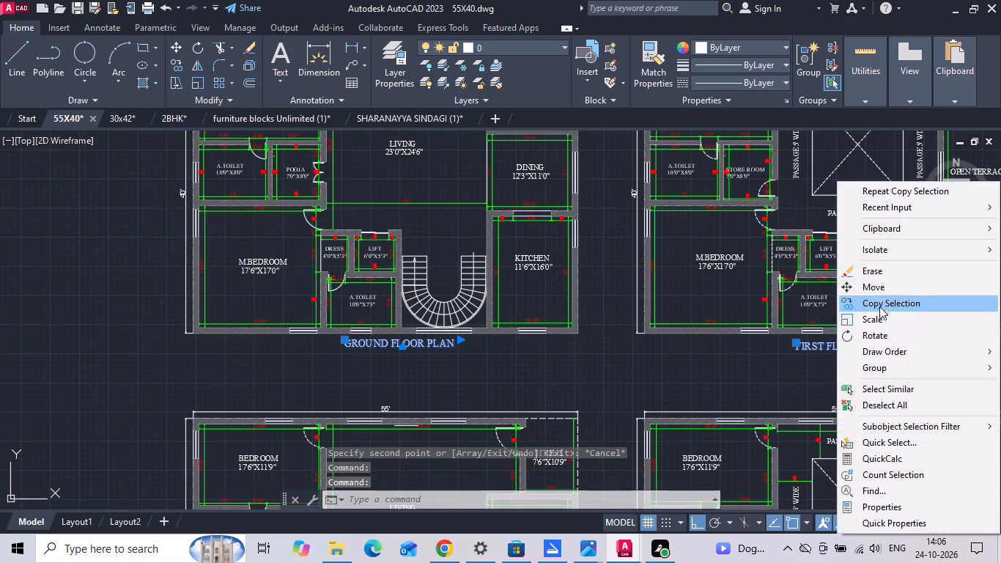
left_click(882, 291)
left_click(729, 370)
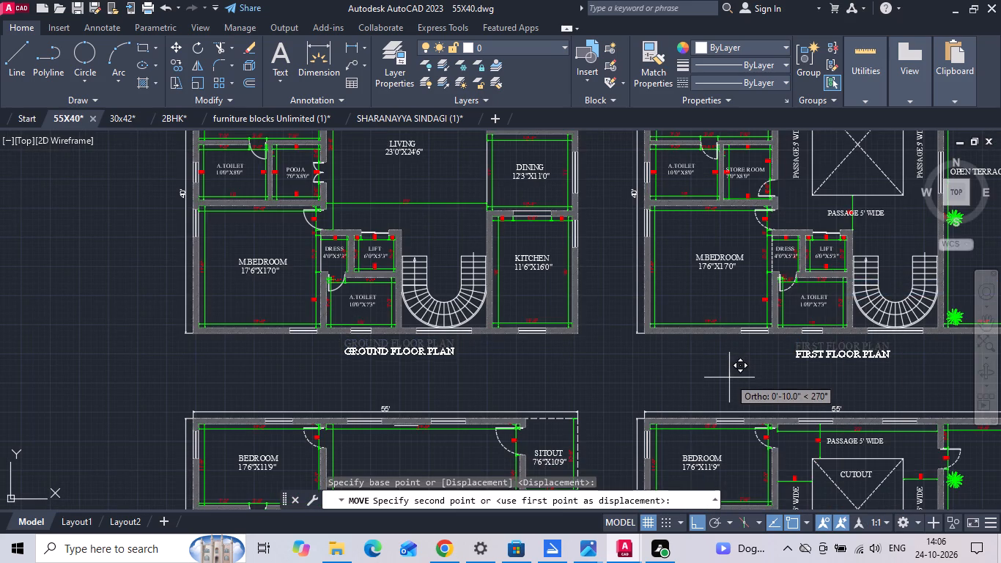
left_click(729, 378)
Move the GROUND FLOOR PLAN and FIRST FLOOR PLAN titles of the lowest pair of plans slightly down, away from the walls.
scroll(636, 196, "down", 2)
scroll(636, 408, "up", 1)
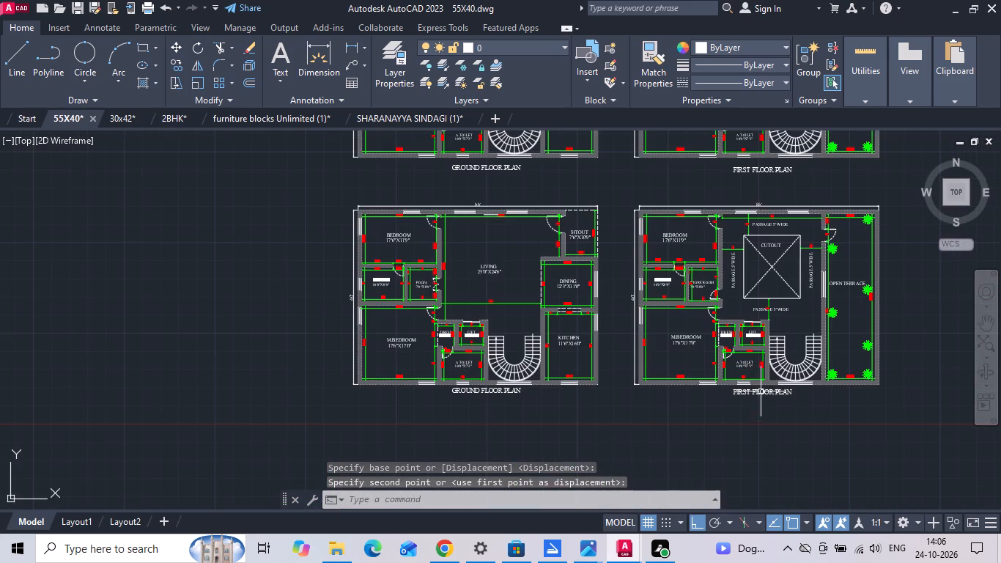
left_click(761, 391)
left_click(490, 391)
right_click(490, 391)
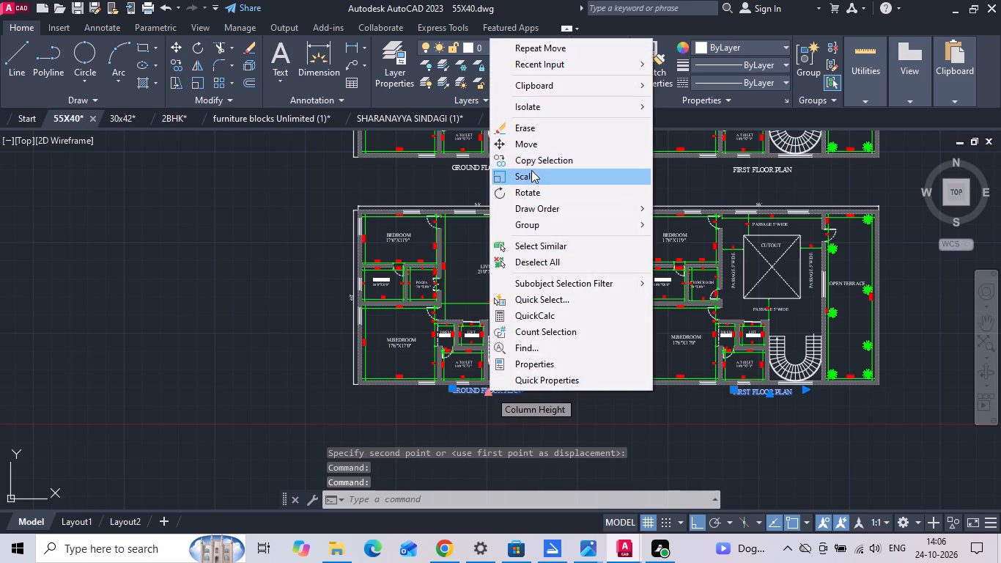
left_click(535, 143)
scroll(581, 352, "up", 1)
left_click(630, 323)
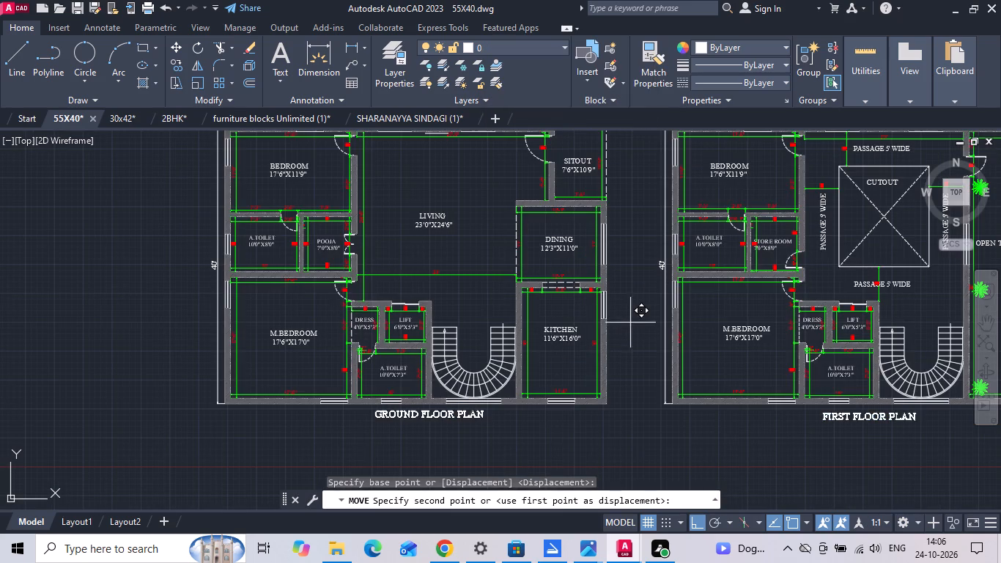
left_click(630, 331)
Select the furnished ground floor's M.BEDROOM furniture: seating set, wardrobe with its edge line, seated figure and bed with side tables.
scroll(586, 369, "down", 3)
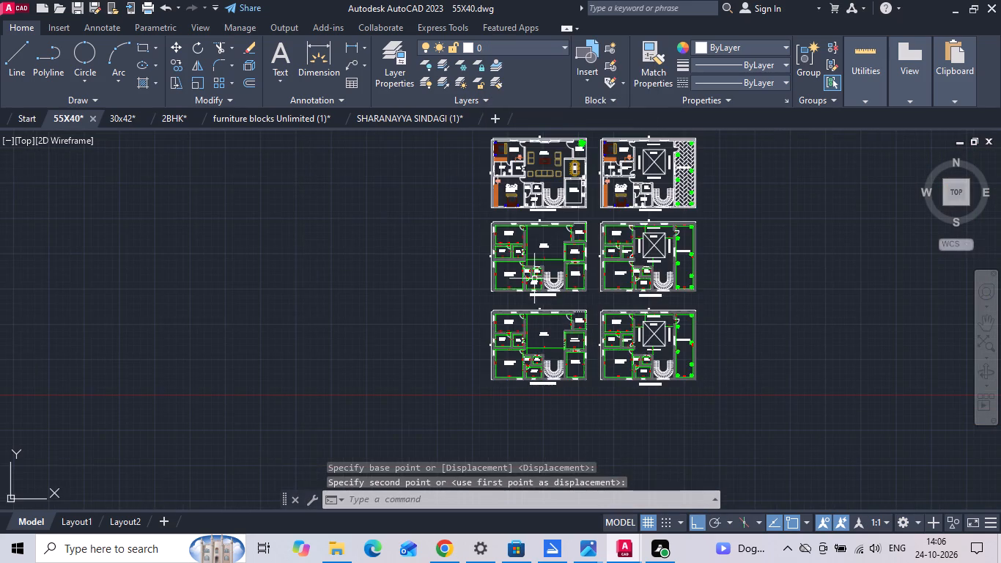
scroll(511, 163, "up", 4)
left_click(545, 281)
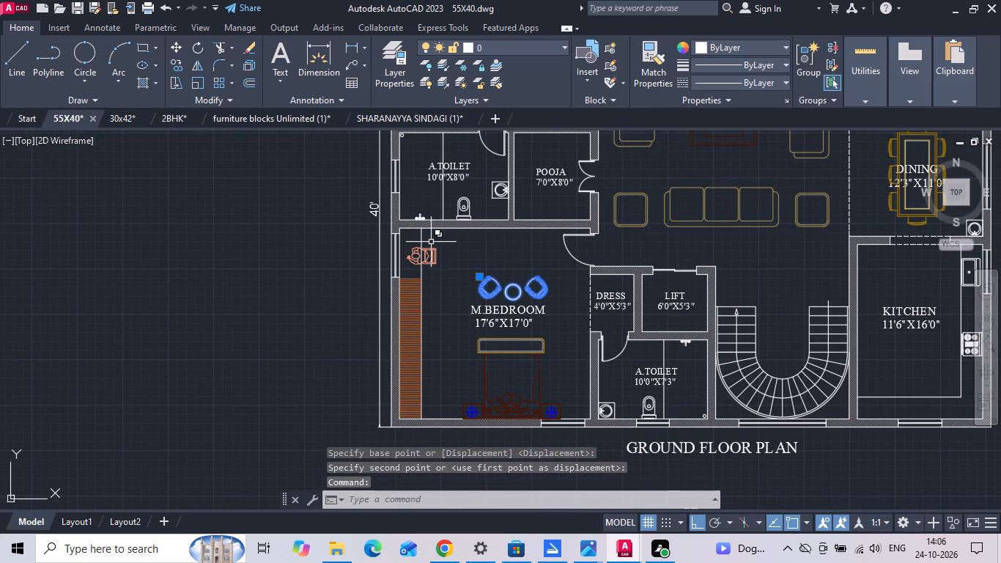
left_click_drag(432, 240, 424, 254)
scroll(423, 411, "up", 3)
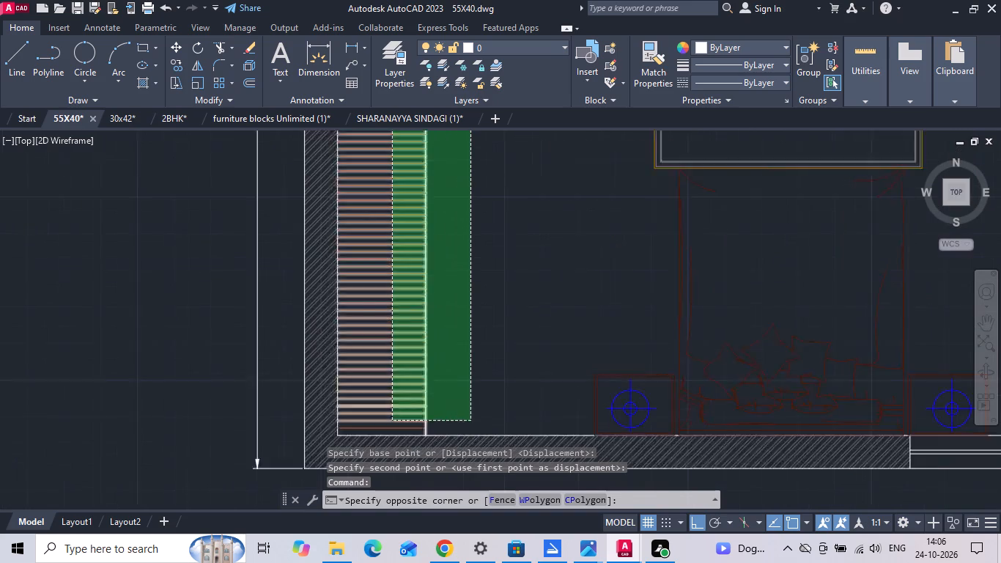
scroll(392, 421, "up", 1)
left_click(381, 435)
scroll(346, 349, "down", 2)
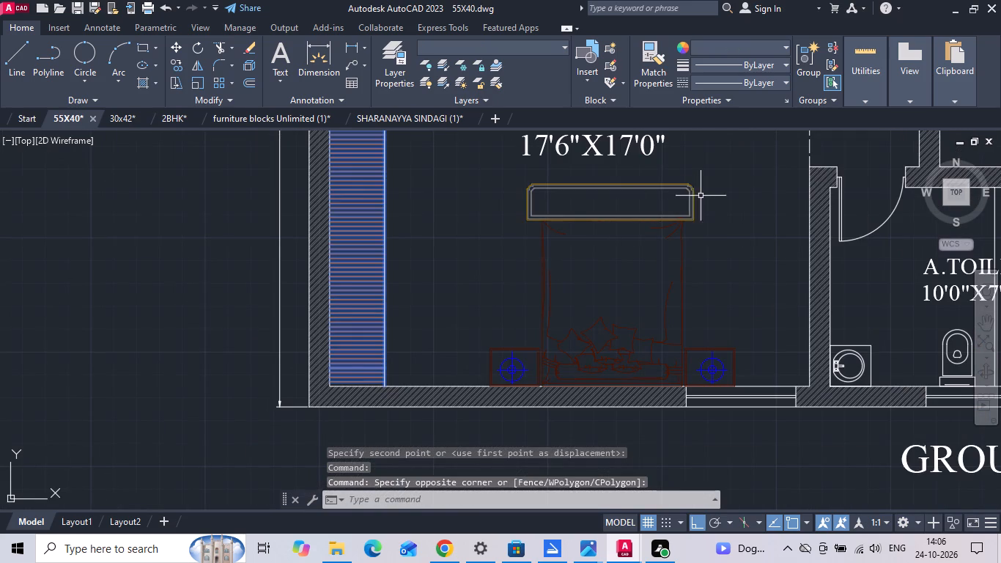
left_click_drag(721, 200, 700, 231)
left_click_drag(579, 306, 569, 310)
Add the lower A.TOILET's shower fitting, partition line, WC, washbasin and floor drain to the selection.
scroll(479, 322, "down", 3)
scroll(571, 243, "up", 2)
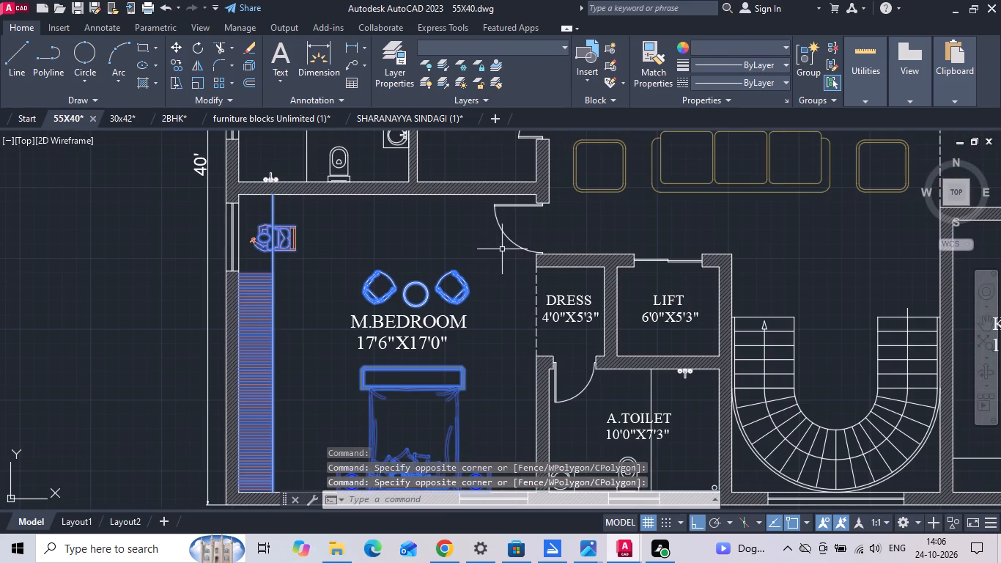
middle_click_drag(573, 336, 514, 216)
scroll(656, 261, "up", 1)
left_click_drag(632, 251, 629, 251)
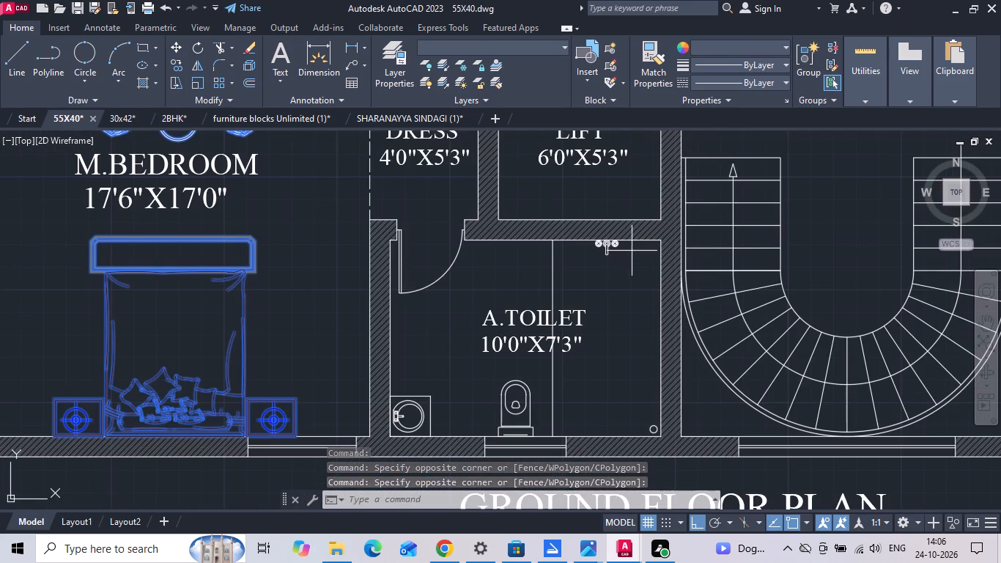
left_click_drag(629, 251, 623, 251)
left_click(534, 265)
left_click_drag(535, 398, 511, 408)
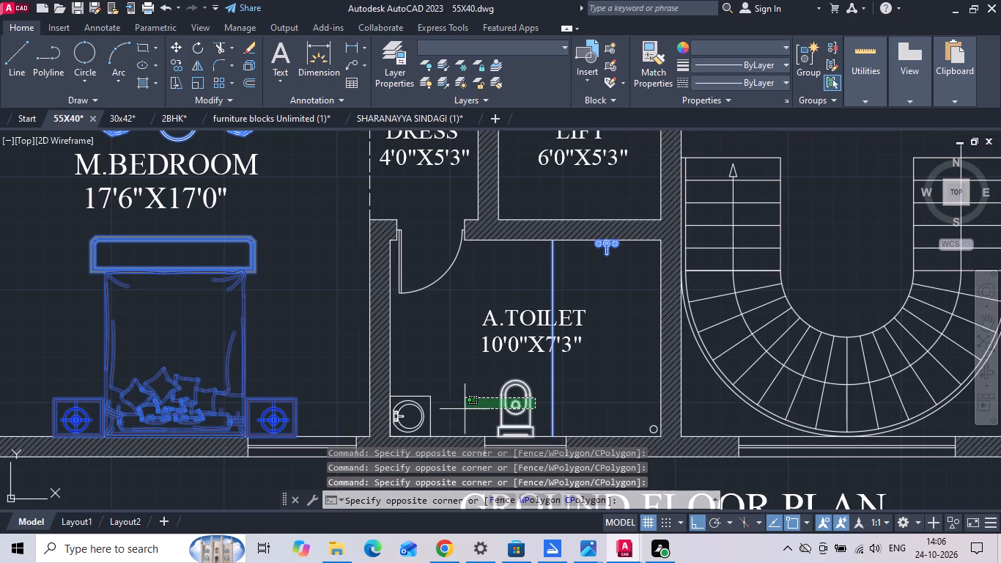
left_click(427, 409)
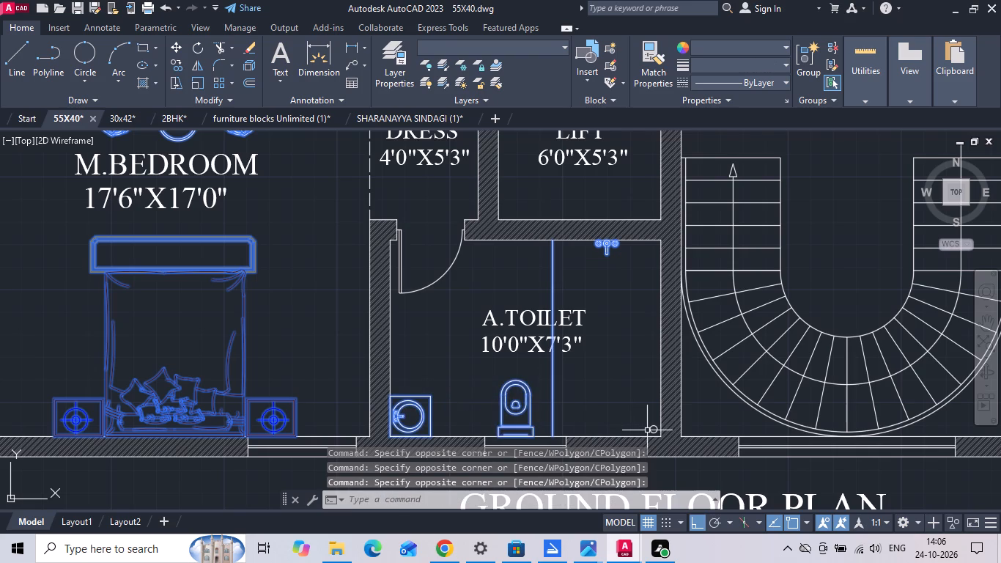
left_click(651, 431)
Add the ground floor KITCHEN's counter lines, sink and stove to the selection.
scroll(407, 389, "down", 2)
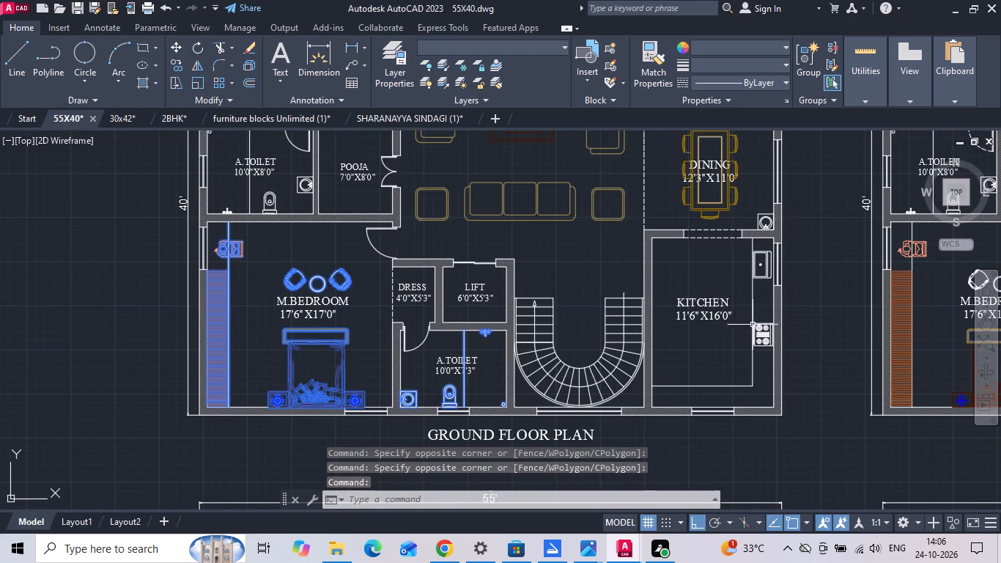
scroll(764, 257, "up", 2)
left_click(769, 230)
scroll(695, 358, "down", 1)
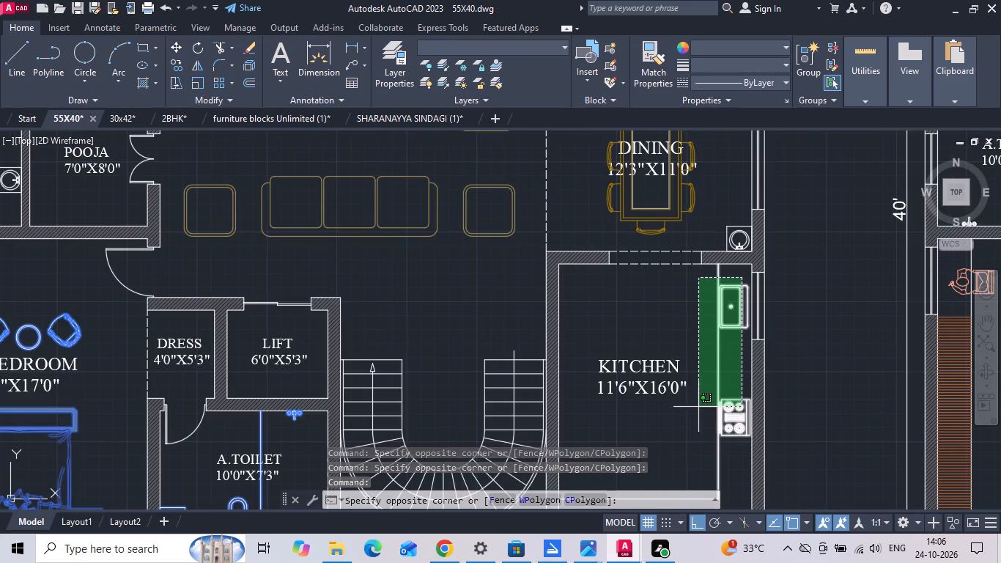
middle_click_drag(706, 448, 706, 371)
left_click(706, 425)
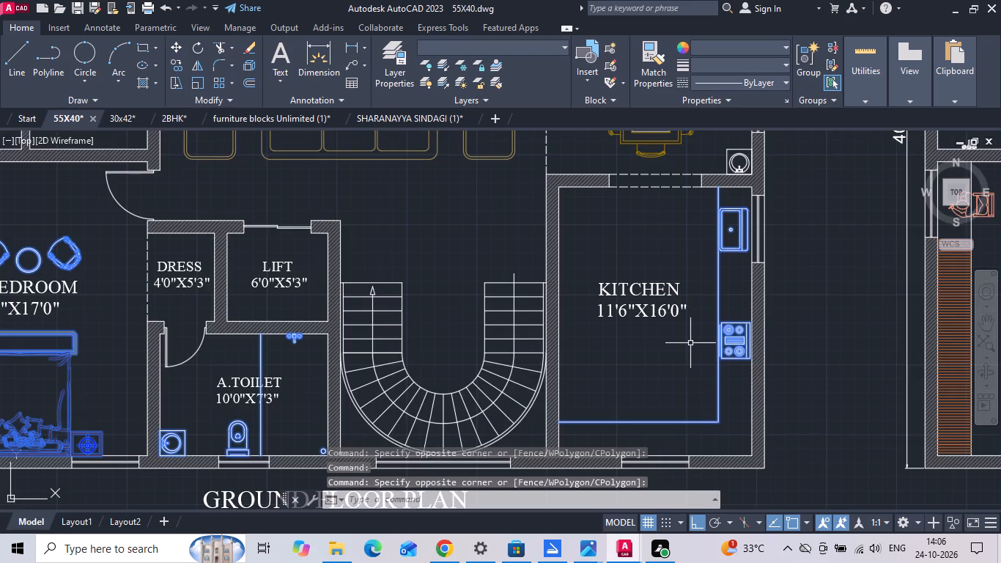
Add the DINING area's table with chairs and its washbasin to the selection.
middle_click_drag(689, 350, 673, 503)
left_click(673, 290)
left_click(632, 279)
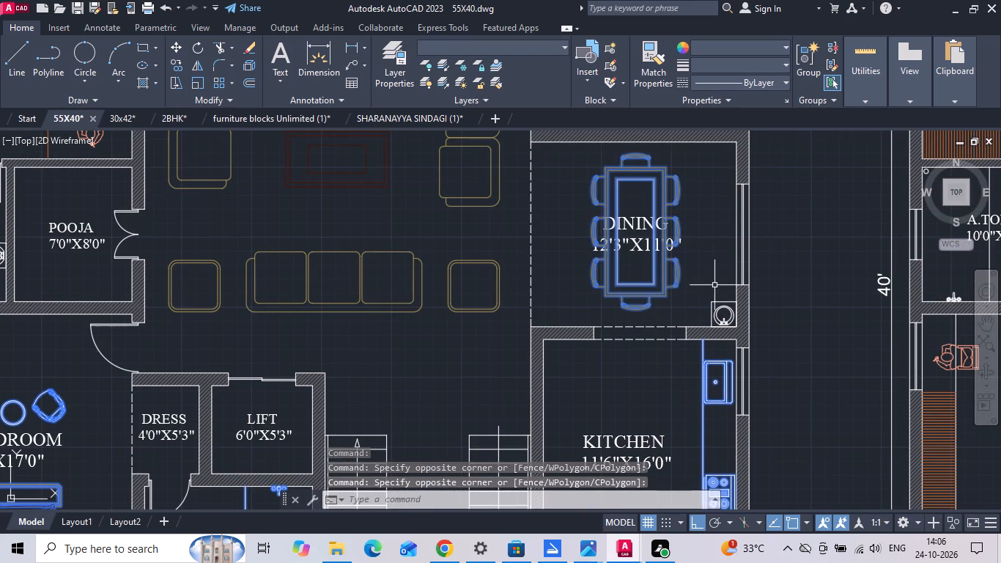
left_click_drag(723, 288, 720, 301)
left_click(714, 310)
Add the LIVING room's sofas, corner seats and centre table to the selection.
scroll(525, 378, "down", 2)
scroll(497, 280, "up", 1)
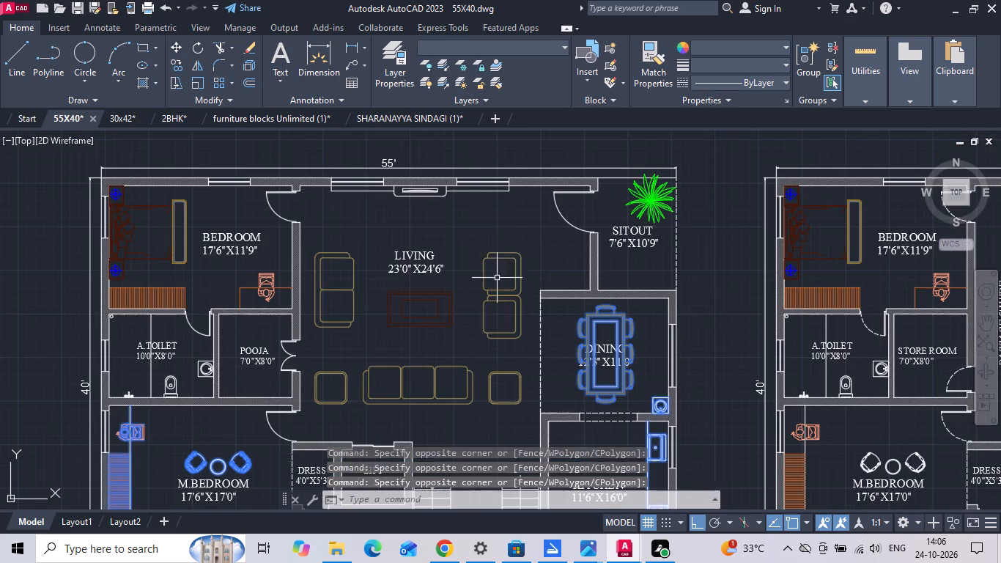
left_click_drag(511, 231, 500, 309)
left_click(487, 393)
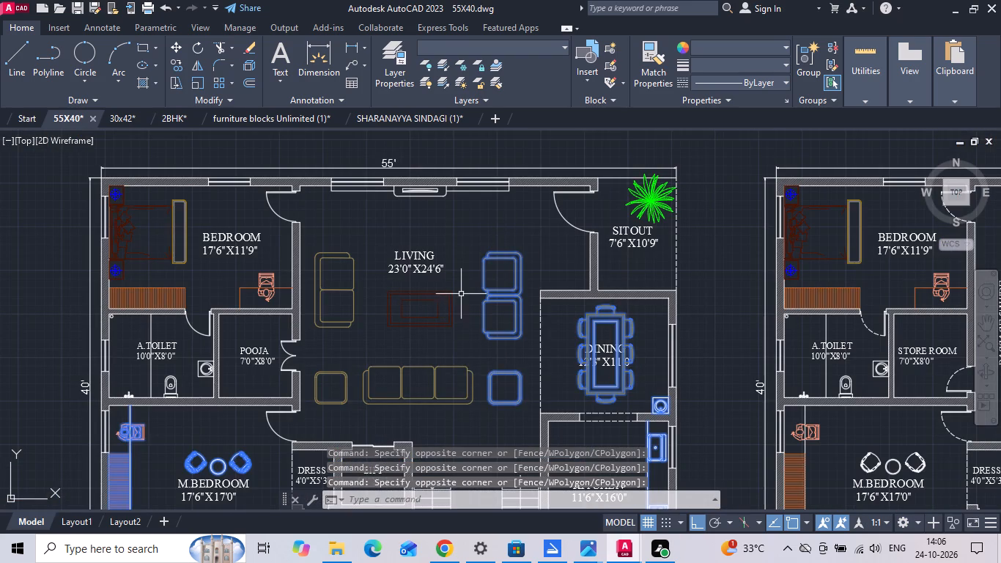
left_click(468, 289)
left_click(334, 404)
Add the 10'0"X8'0" A.TOILET's WC, partition line, shower fitting, washbasin and floor drain to the selection.
scroll(494, 341, "down", 1)
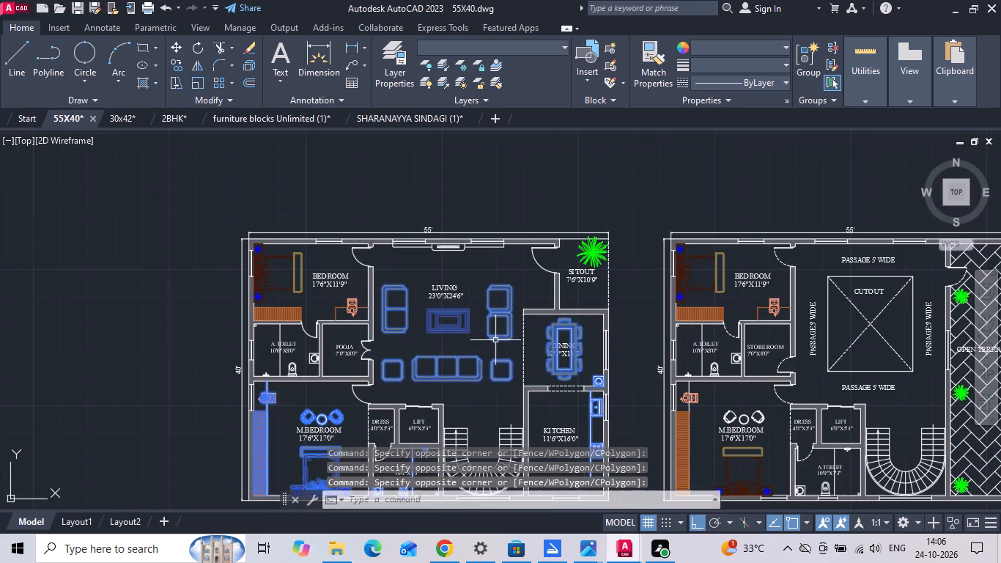
scroll(273, 365, "up", 3)
left_click_drag(370, 386, 359, 389)
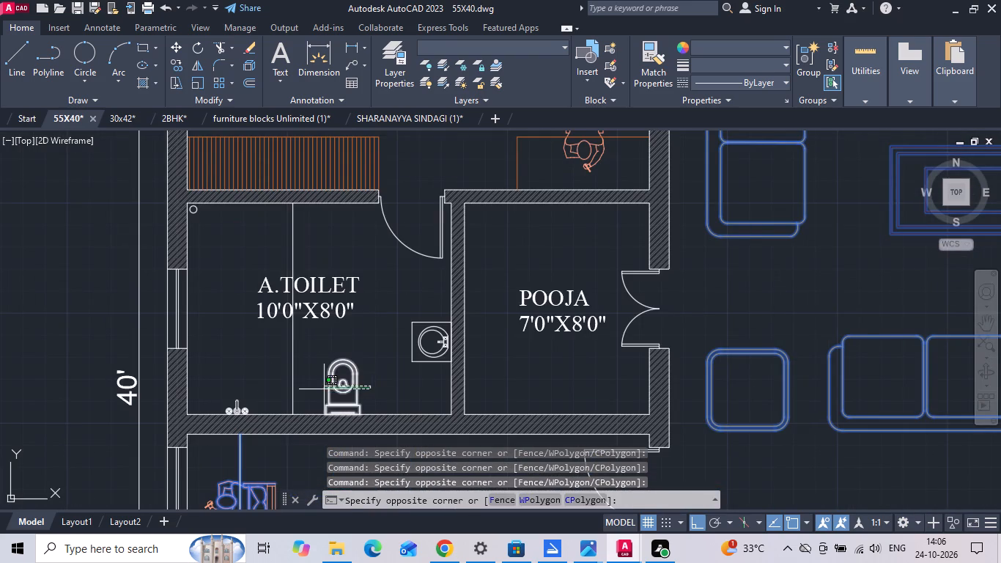
left_click(228, 405)
left_click_drag(420, 312, 407, 346)
left_click(400, 357)
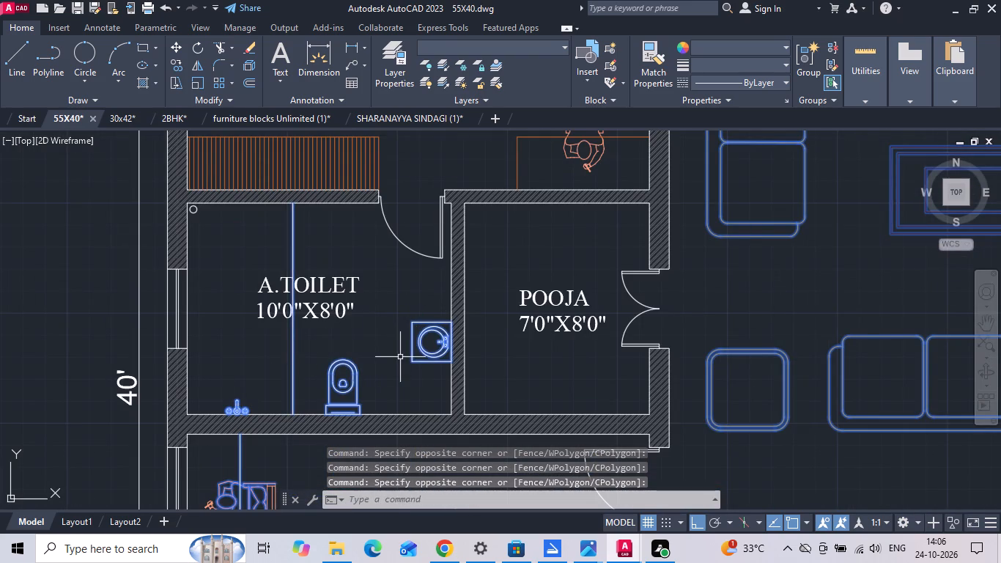
left_click(191, 211)
Add the 17'6"X11'9" BEDROOM's bed with side tables, wardrobe, desk and seated figure to the selection.
middle_click_drag(250, 265, 361, 405)
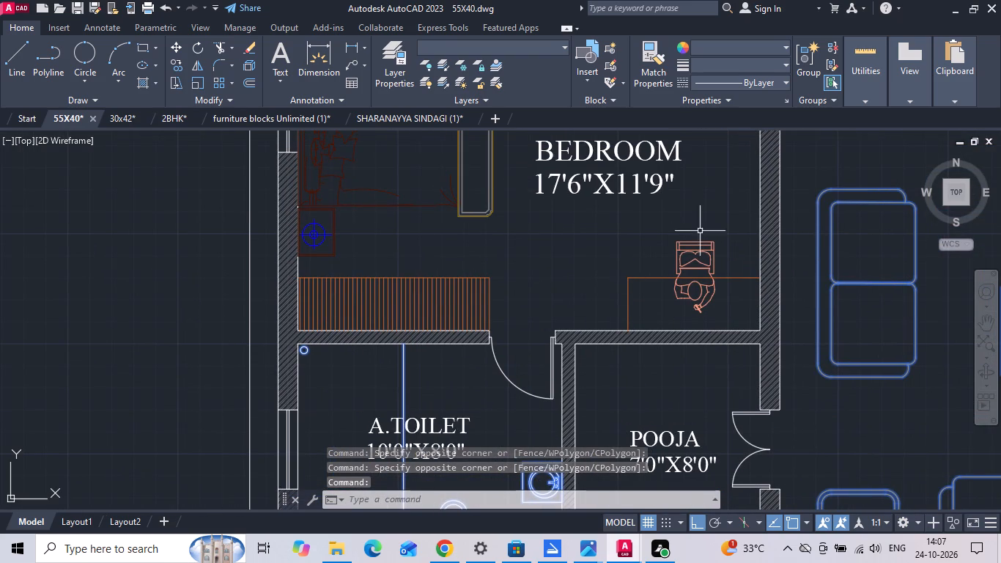
left_click_drag(731, 229, 731, 247)
scroll(296, 291, "up", 3)
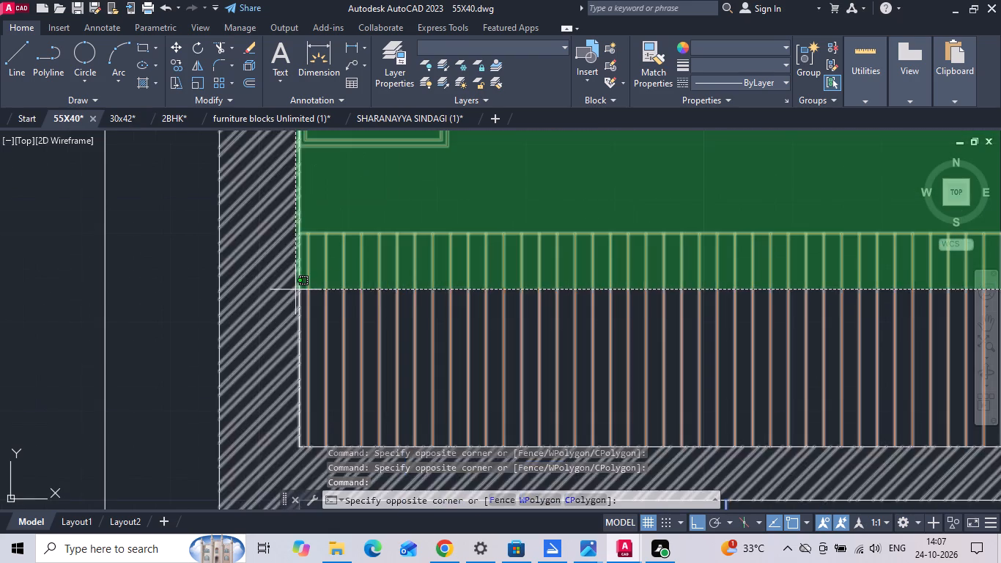
left_click(303, 289)
scroll(350, 342, "down", 4)
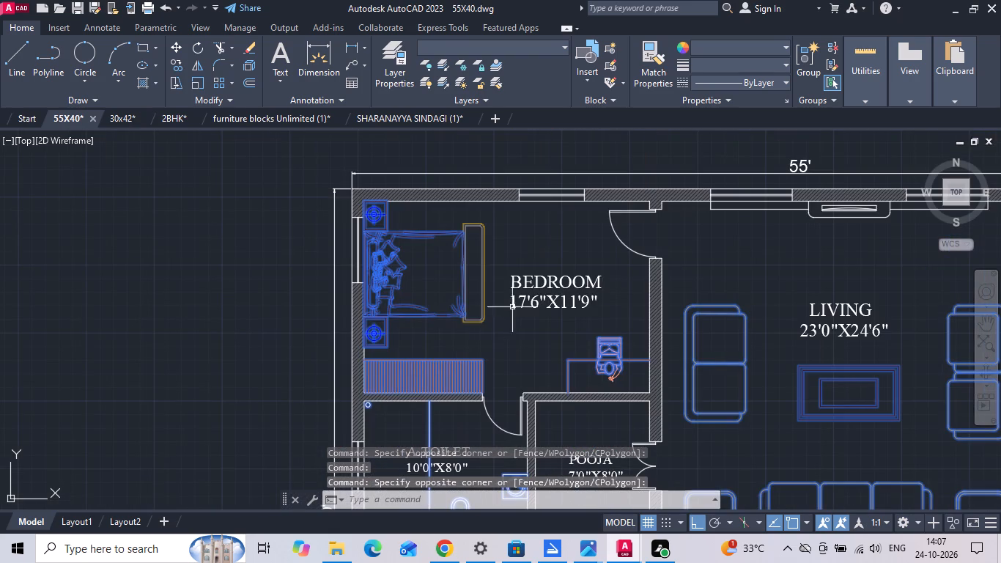
left_click_drag(488, 215, 471, 249)
left_click(453, 275)
scroll(437, 265, "down", 3)
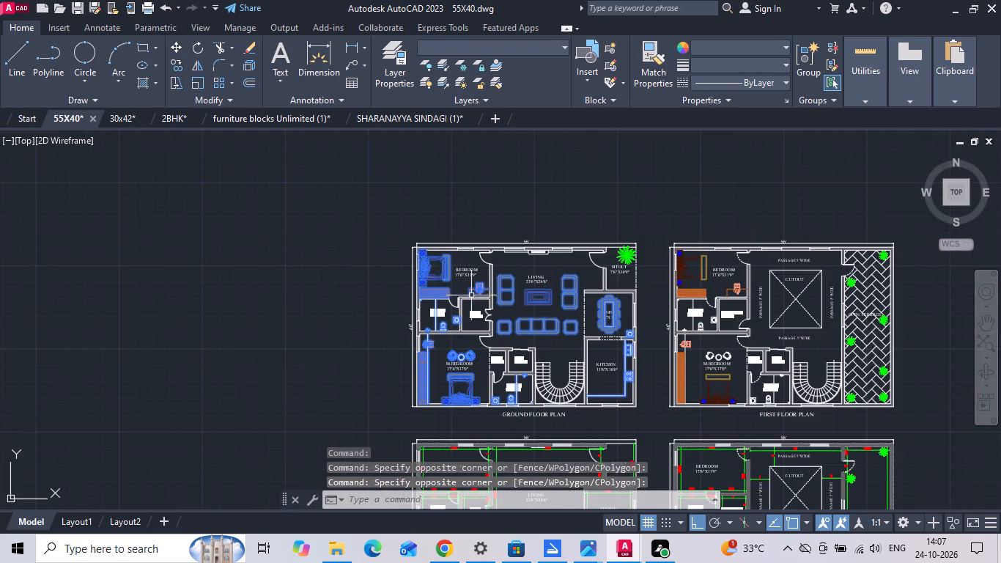
Copy the selected ground floor furniture onto the lowest dimensioned ground floor plan, matching the BEDROOM's inner upper-left wall corner.
scroll(542, 388, "up", 1)
right_click(317, 174)
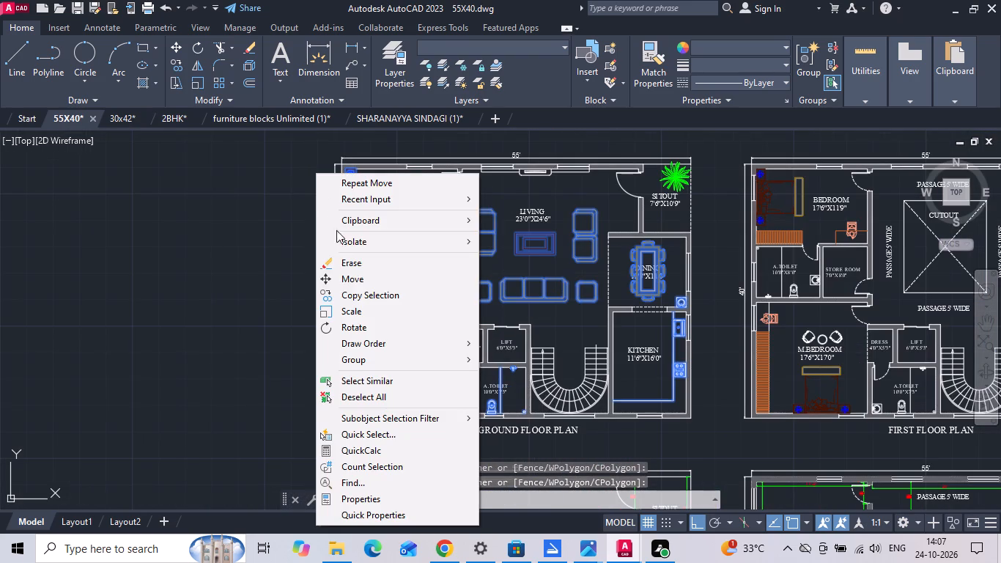
left_click(344, 290)
scroll(347, 158, "up", 3)
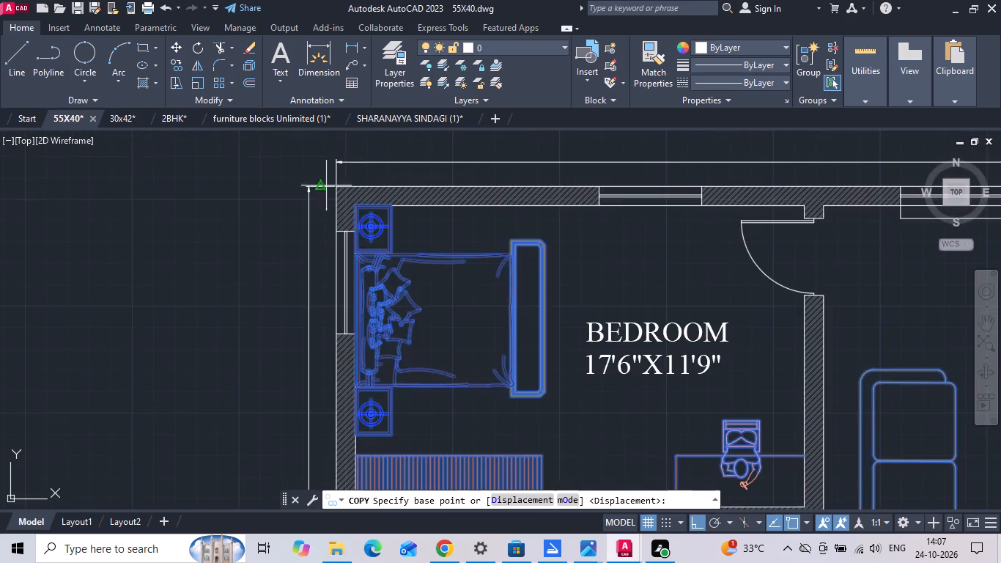
scroll(333, 217, "up", 3)
left_click(387, 203)
scroll(386, 193, "down", 11)
scroll(374, 285, "up", 3)
scroll(407, 227, "up", 4)
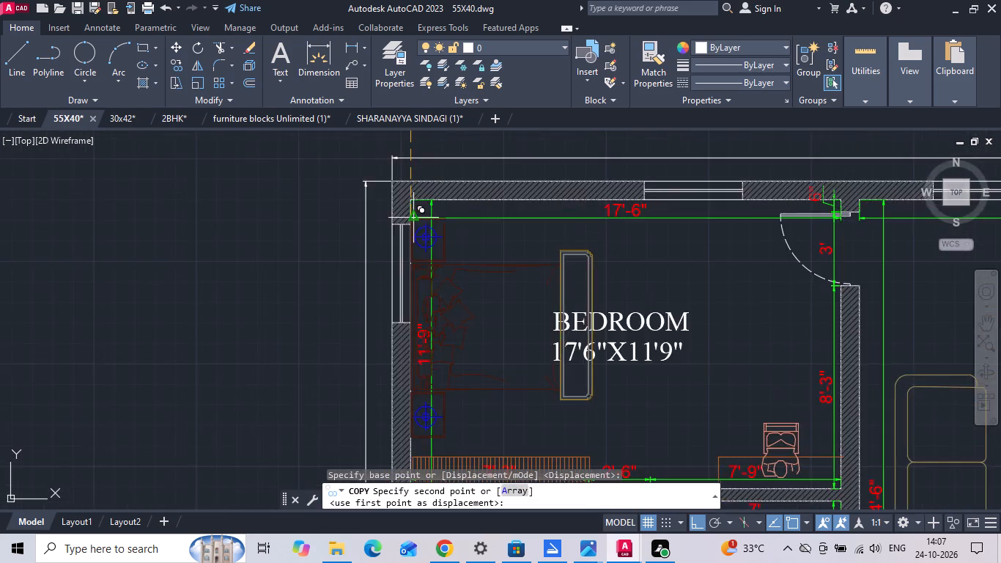
scroll(414, 216, "up", 3)
left_click(391, 150)
key("Escape")
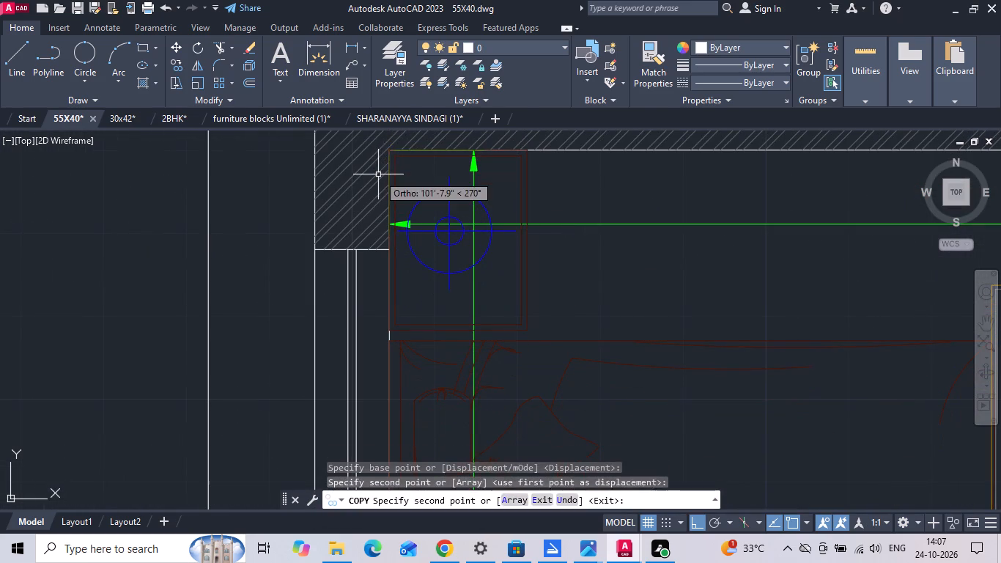
Save the drawing.
key("ctrl+s")
key("ctrl+s")
Move the BEDROOM 17'6"X11'9" label in the dimensioned ground floor plan horizontally off the bed.
scroll(358, 290, "down", 3)
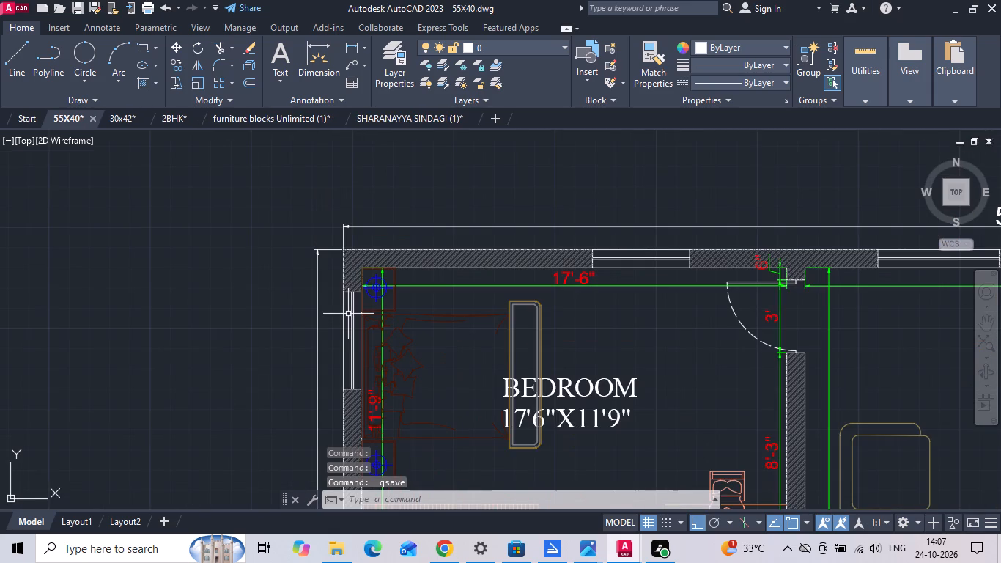
scroll(348, 314, "down", 1)
left_click(498, 357)
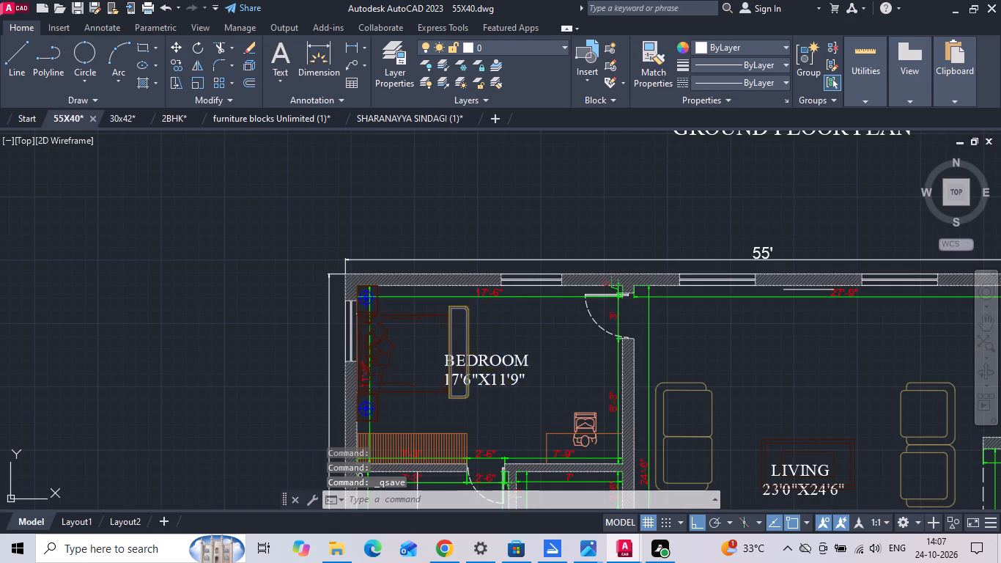
right_click(498, 357)
left_click(558, 265)
left_click_drag(813, 334, 822, 334)
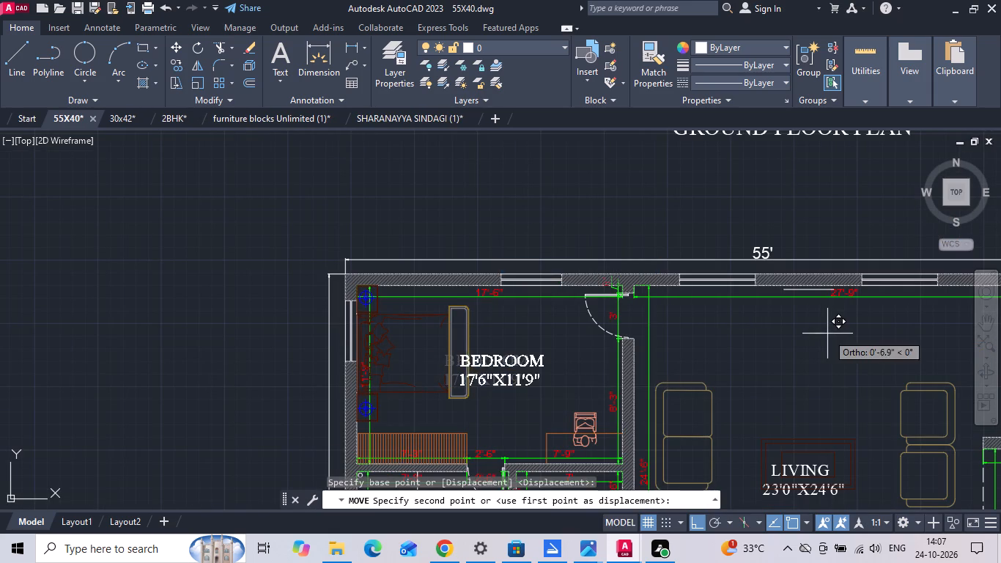
left_click(846, 331)
Move the LIVING 23'0"X24'6" label in the dimensioned ground floor plan straight up, clear of the centre table.
scroll(569, 232, "down", 1)
middle_click_drag(607, 342, 519, 257)
scroll(667, 328, "up", 1)
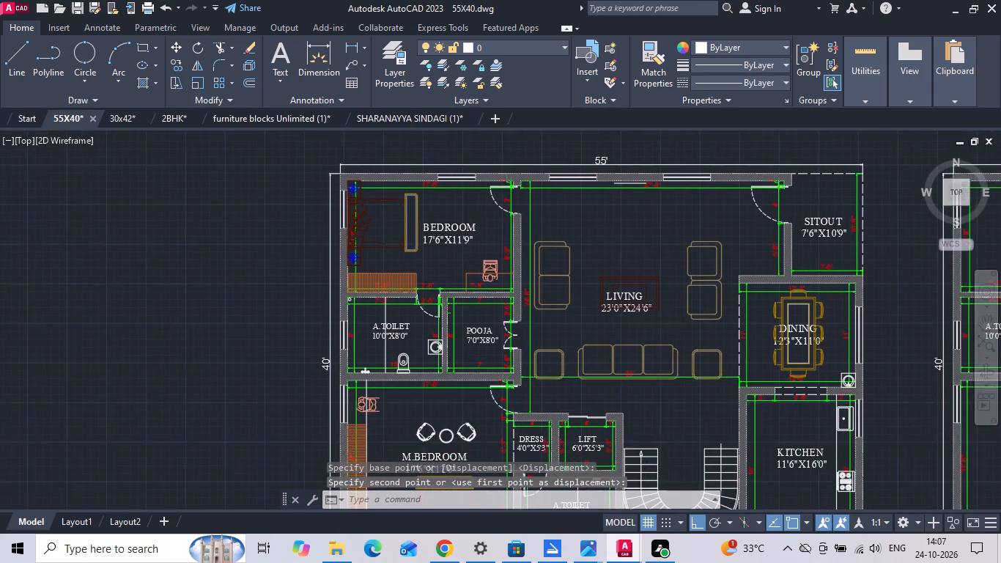
left_click(587, 300)
right_click(587, 300)
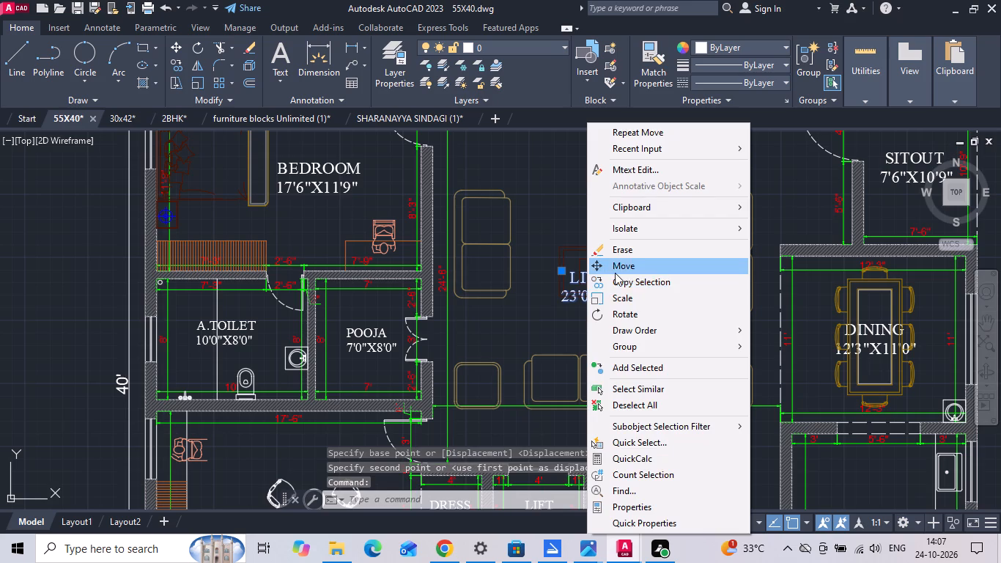
left_click(615, 273)
left_click(610, 313)
left_click(610, 240)
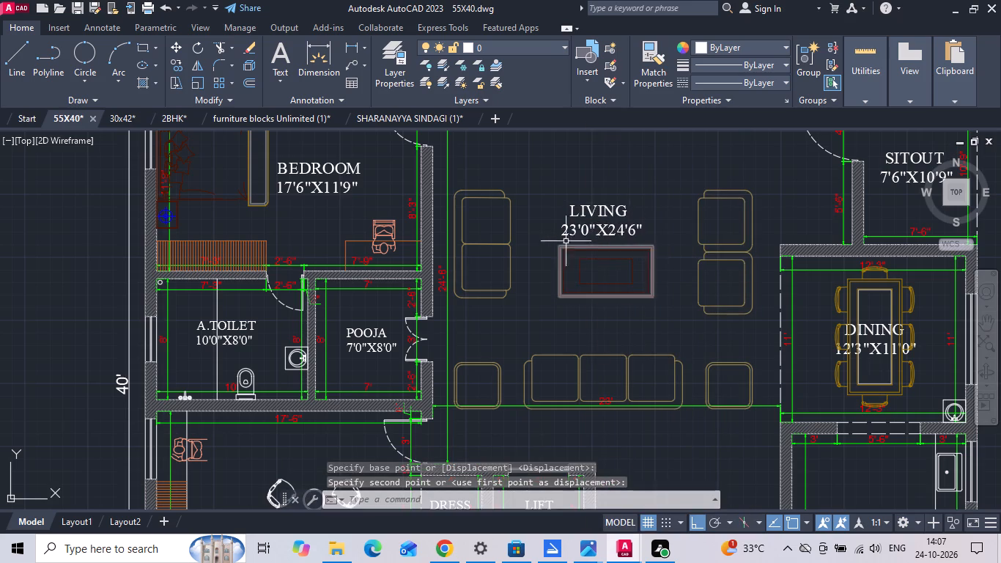
Select the bed with side tables, desk with seated figure and wardrobe in the topmost first floor plan's 17'6"X11'9" BEDROOM.
scroll(520, 262, "down", 1)
middle_click_drag(520, 285, 520, 196)
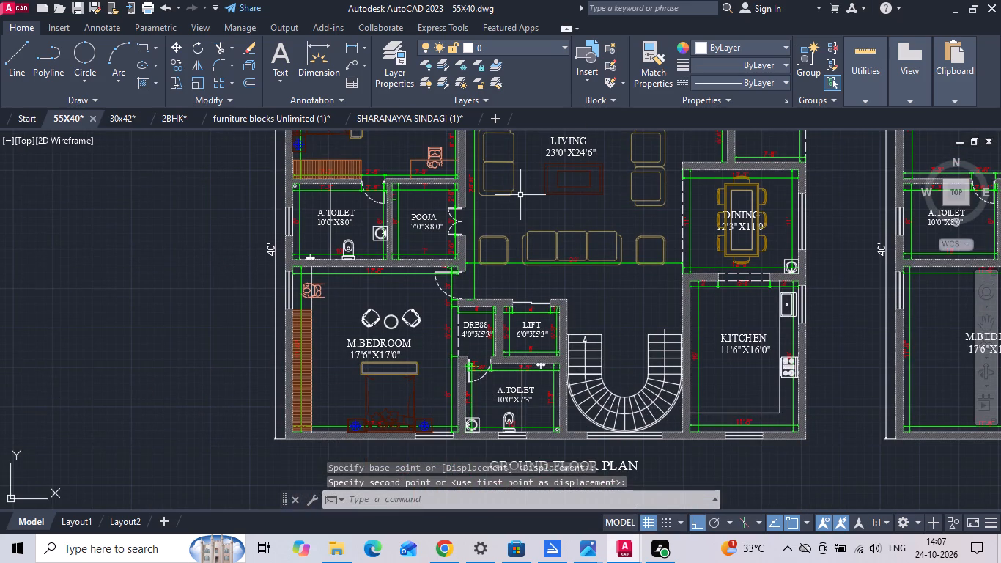
scroll(506, 339, "down", 1)
scroll(502, 375, "up", 1)
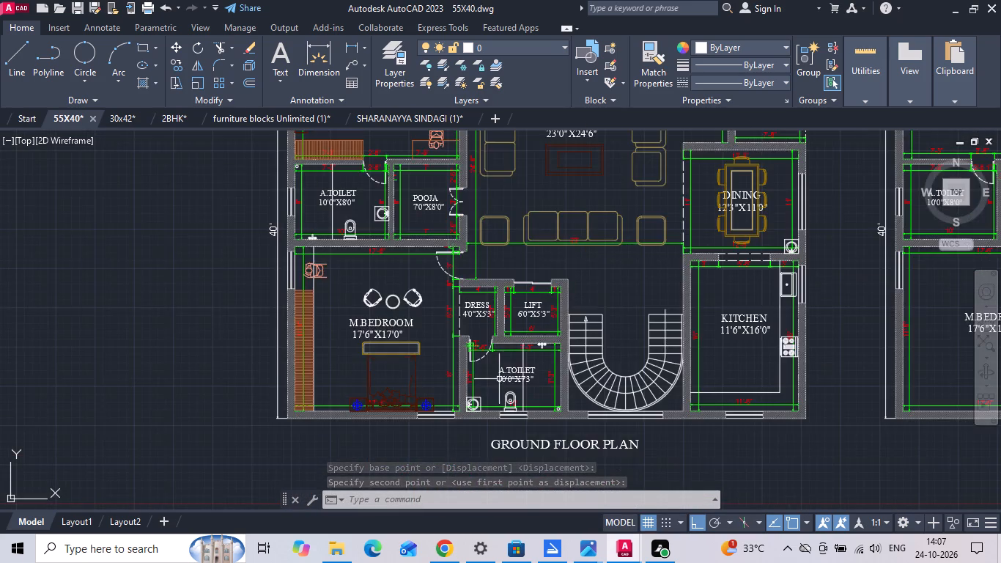
scroll(460, 380, "down", 3)
middle_click_drag(585, 271, 576, 419)
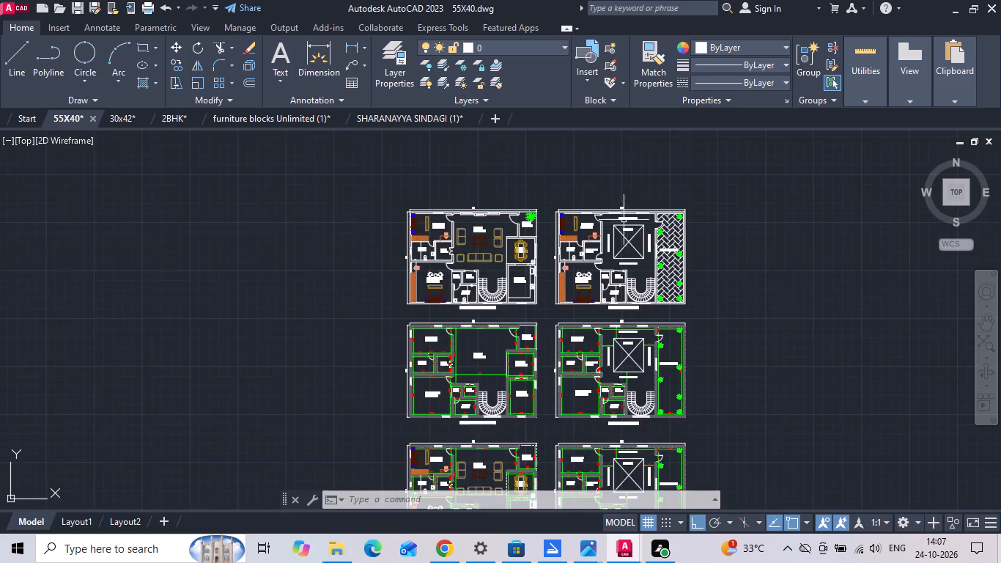
scroll(619, 217, "up", 3)
scroll(497, 232, "up", 1)
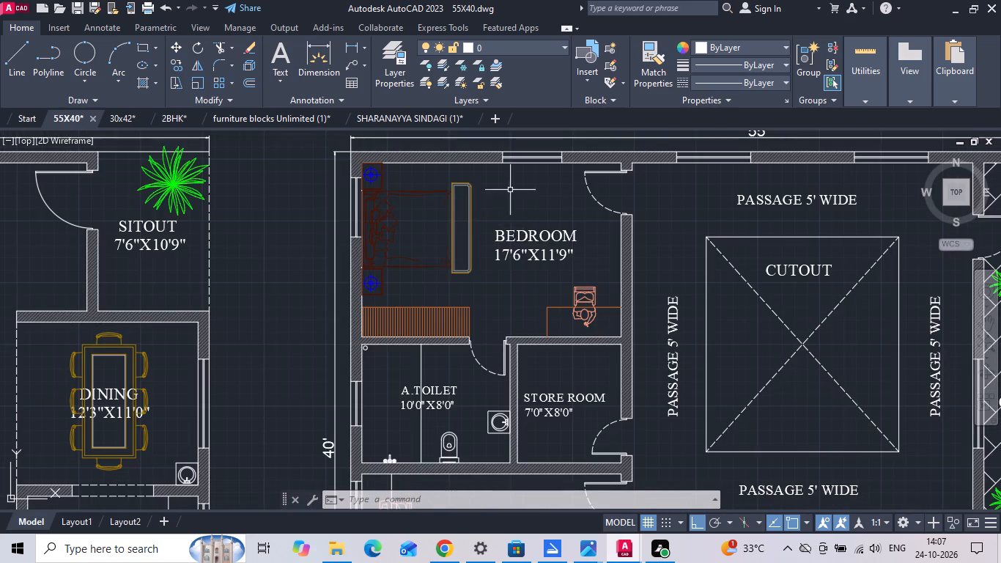
left_click_drag(513, 186, 485, 215)
left_click(453, 186)
left_click_drag(431, 186, 418, 201)
left_click(404, 218)
scroll(569, 316, "up", 2)
left_click_drag(652, 235, 624, 267)
middle_click_drag(406, 323, 631, 287)
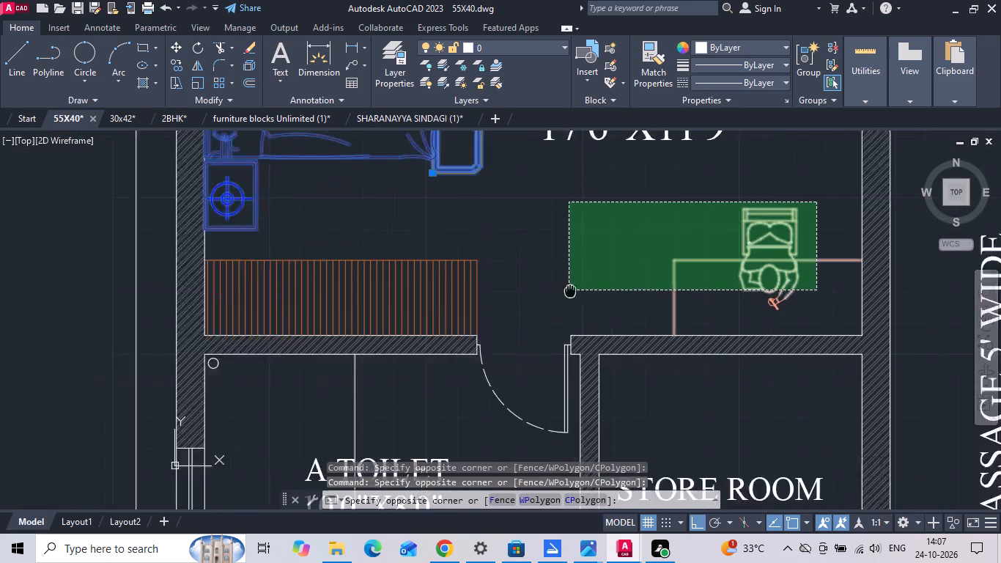
middle_click_drag(631, 287, 686, 287)
scroll(333, 273, "up", 2)
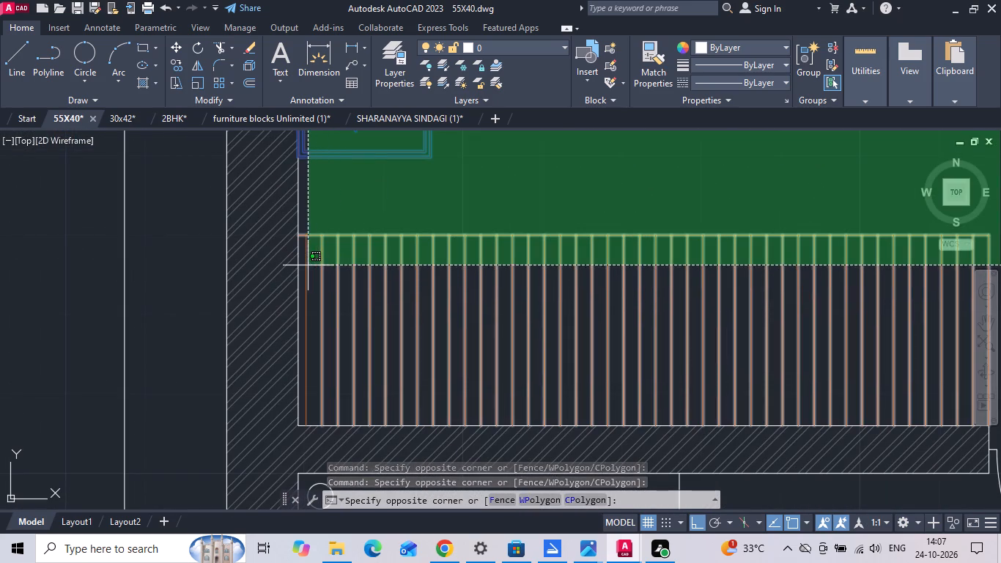
left_click(305, 261)
Add the first floor 10'0"X8'0" A.TOILET's washbasin, WC, partition line, shower fitting and floor drain to the selection.
scroll(426, 213, "down", 5)
scroll(520, 293, "up", 2)
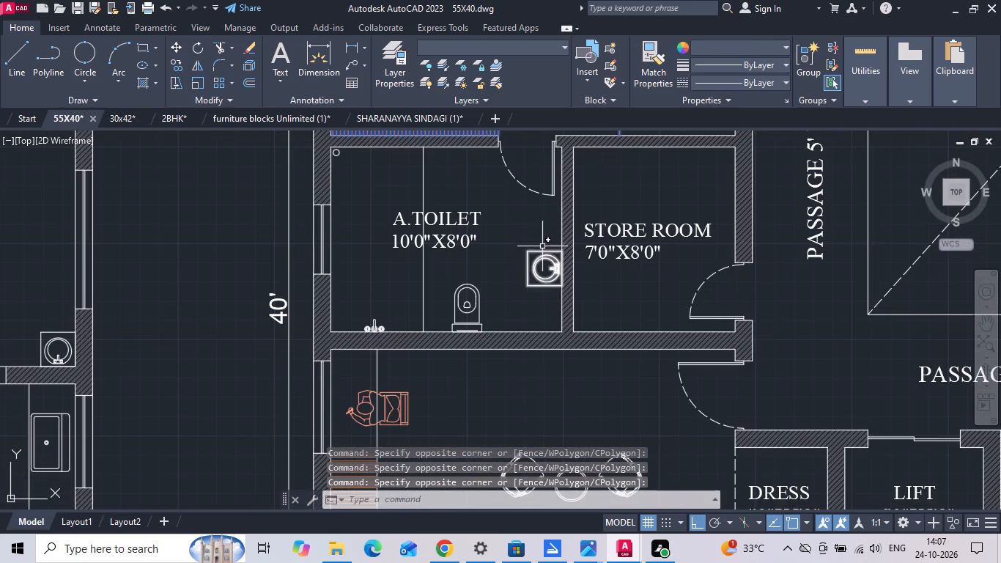
left_click_drag(543, 244, 528, 271)
left_click(524, 284)
left_click_drag(499, 301, 439, 314)
left_click(369, 323)
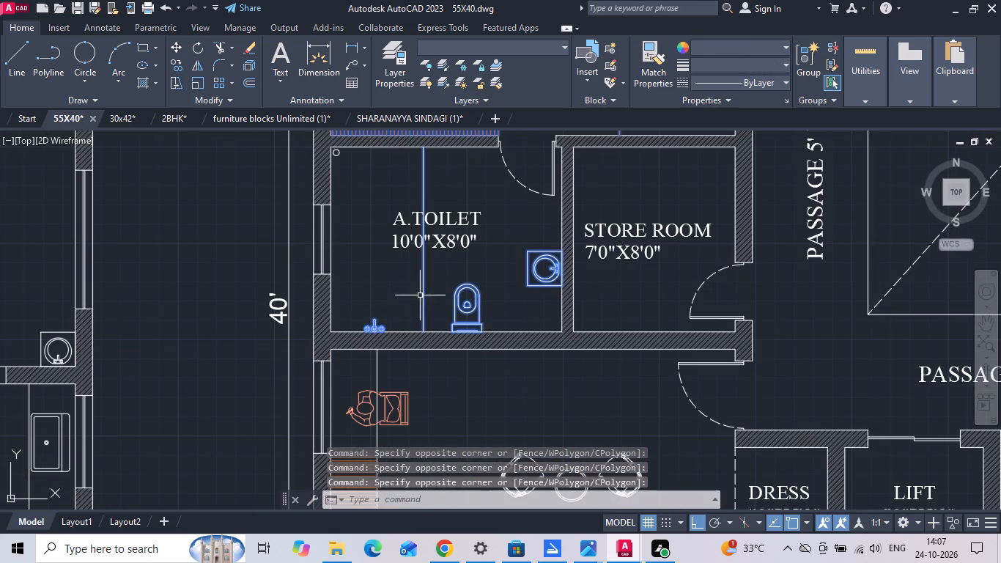
scroll(316, 136, "up", 1)
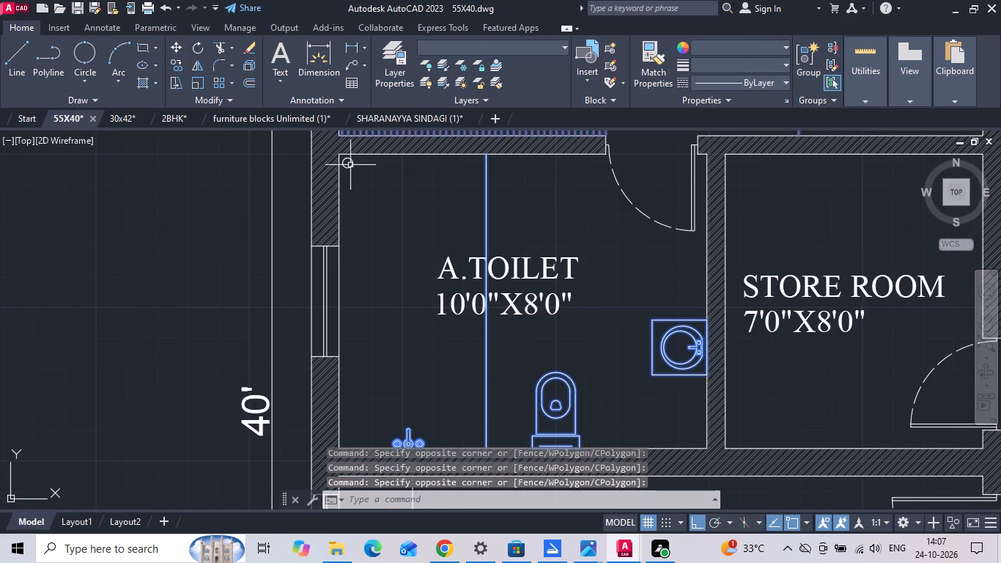
left_click(350, 165)
Add the first floor M.BEDROOM's chairs with round table, bed with side tables, seated figure and wardrobe to the selection.
scroll(366, 246, "down", 4)
scroll(429, 337, "up", 2)
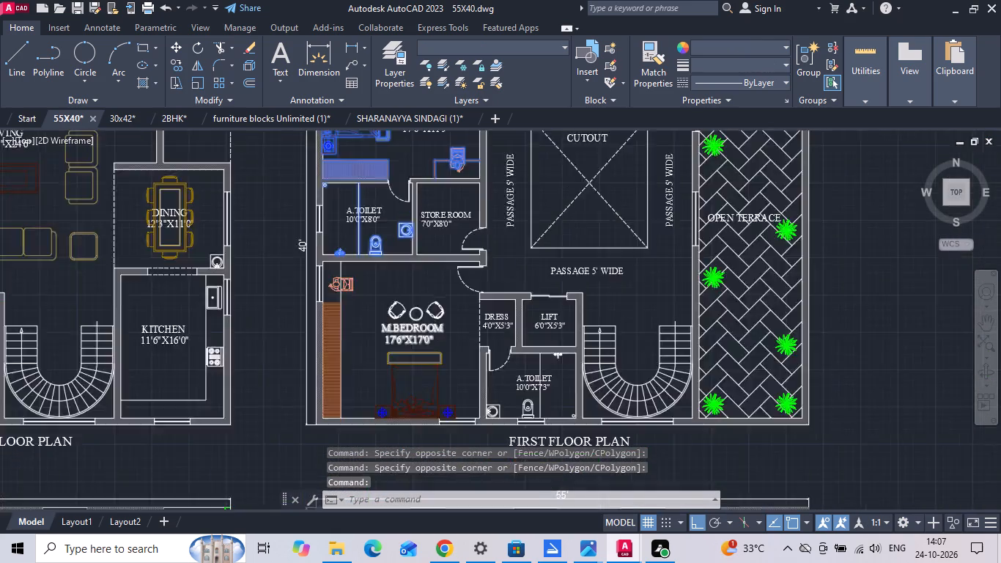
scroll(433, 338, "up", 1)
left_click_drag(473, 270, 358, 271)
left_click(302, 266)
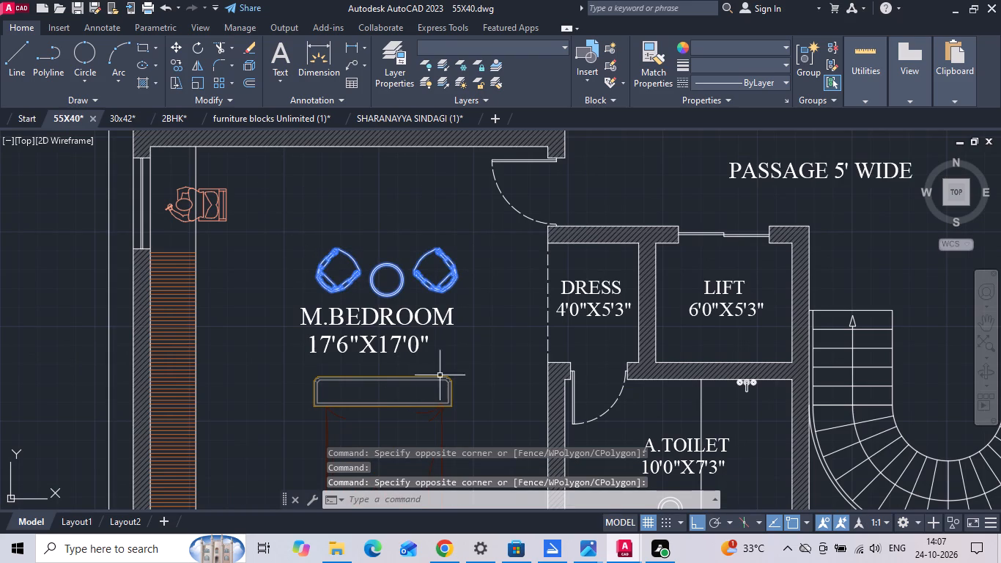
left_click_drag(454, 368, 448, 396)
left_click(437, 415)
scroll(468, 355, "down", 1)
left_click_drag(329, 243, 320, 254)
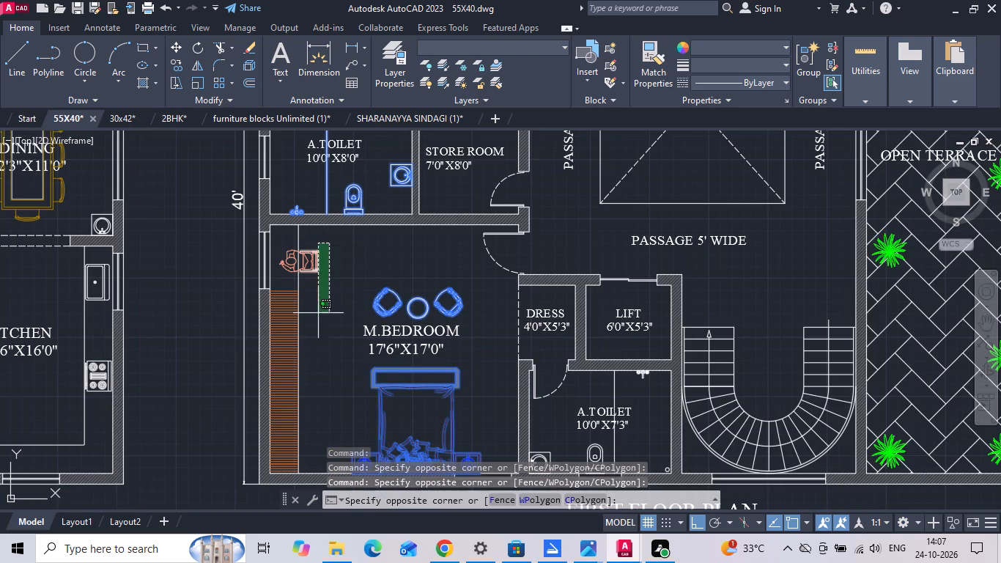
scroll(286, 473, "up", 4)
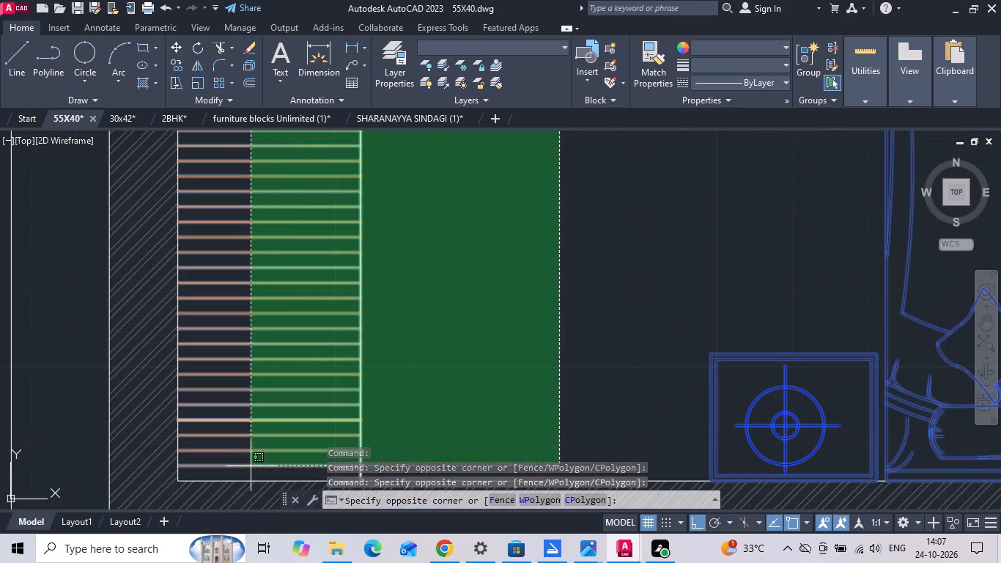
left_click(251, 466)
Add the first floor 10'0"X7'3" A.TOILET's floor drain, WC, washbasin, partition line and shower fitting to the selection.
scroll(280, 387, "down", 4)
scroll(652, 382, "up", 3)
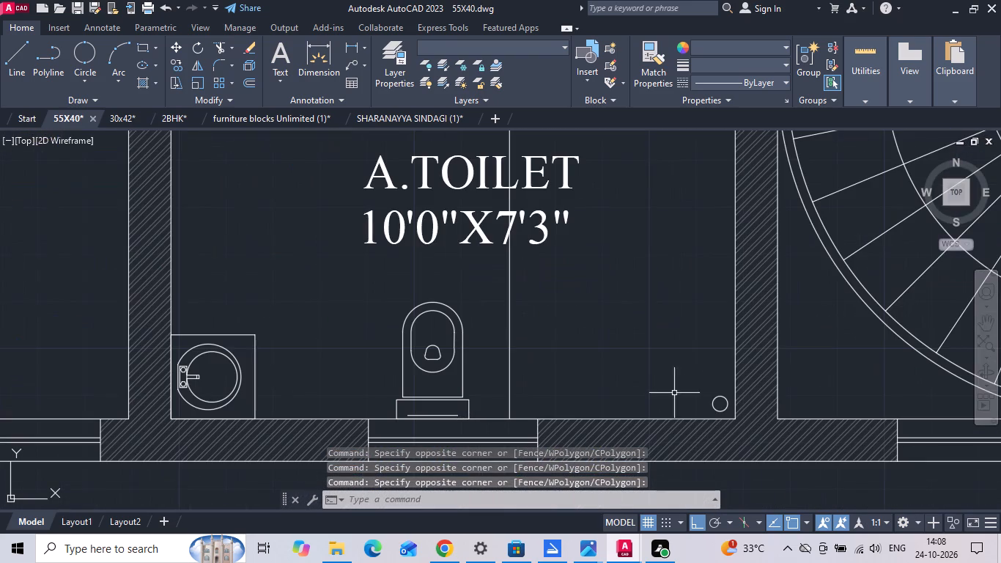
left_click(721, 405)
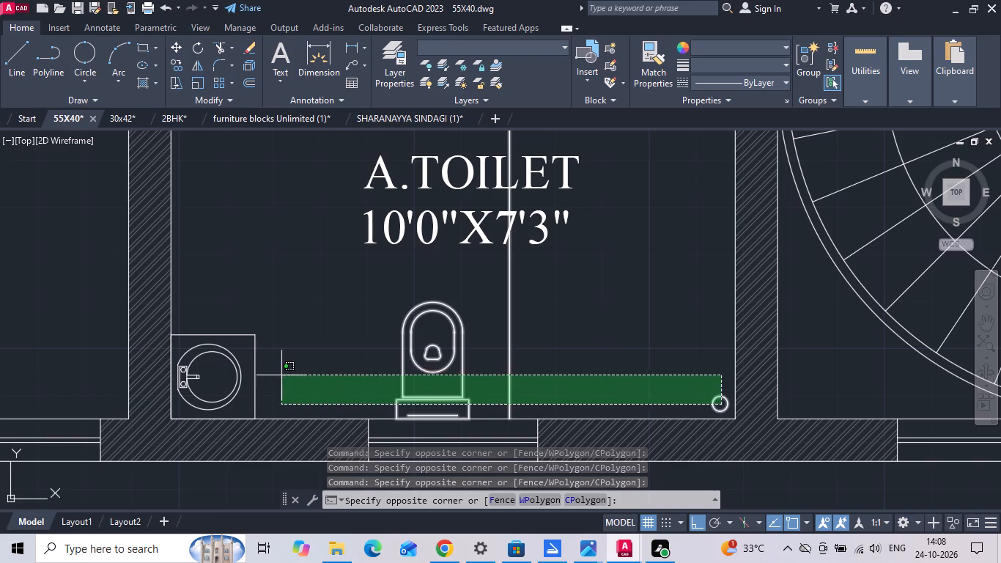
left_click(223, 358)
scroll(399, 375, "down", 2)
scroll(495, 242, "up", 2)
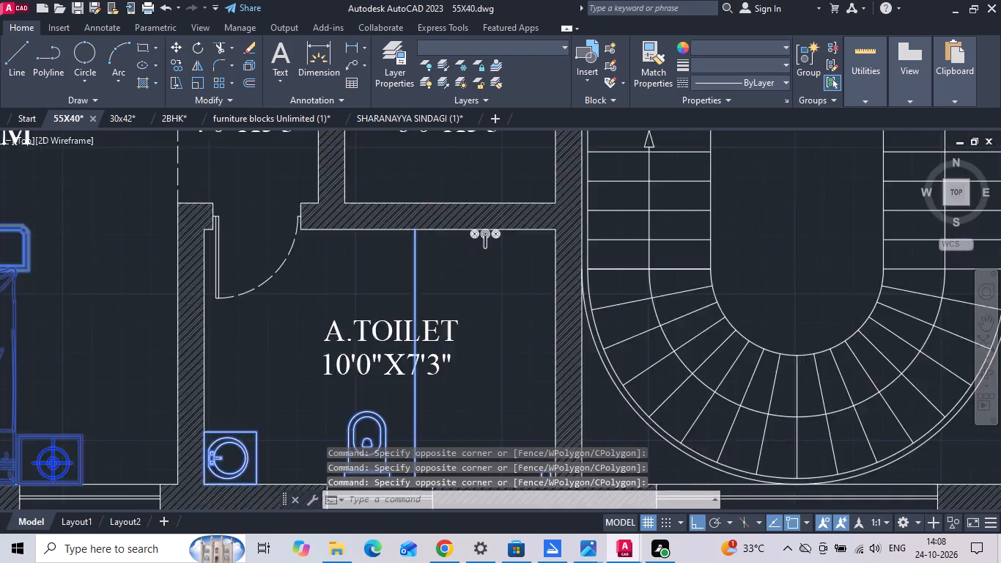
left_click(487, 239)
left_click(417, 267)
Copy the selected first floor furniture onto the lowest dimensioned first floor plan, matching the BEDROOM's inner upper-left wall corner.
scroll(431, 313, "down", 2)
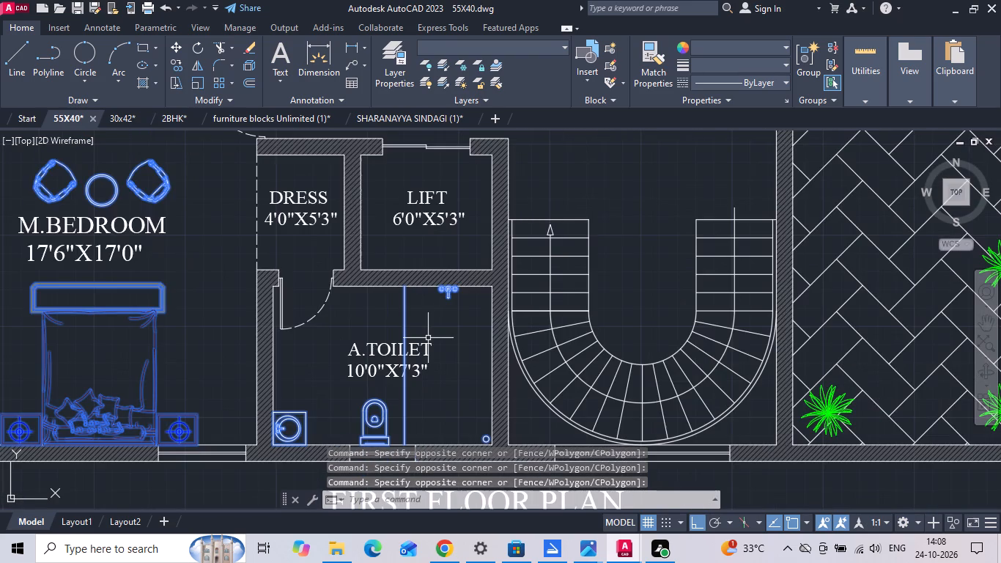
scroll(428, 338, "down", 3)
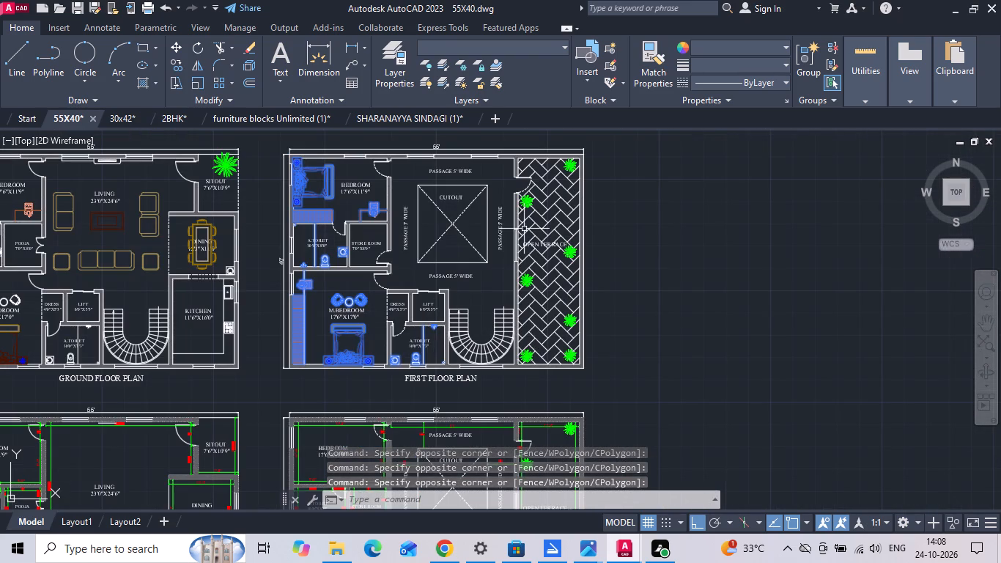
right_click(273, 166)
left_click(303, 290)
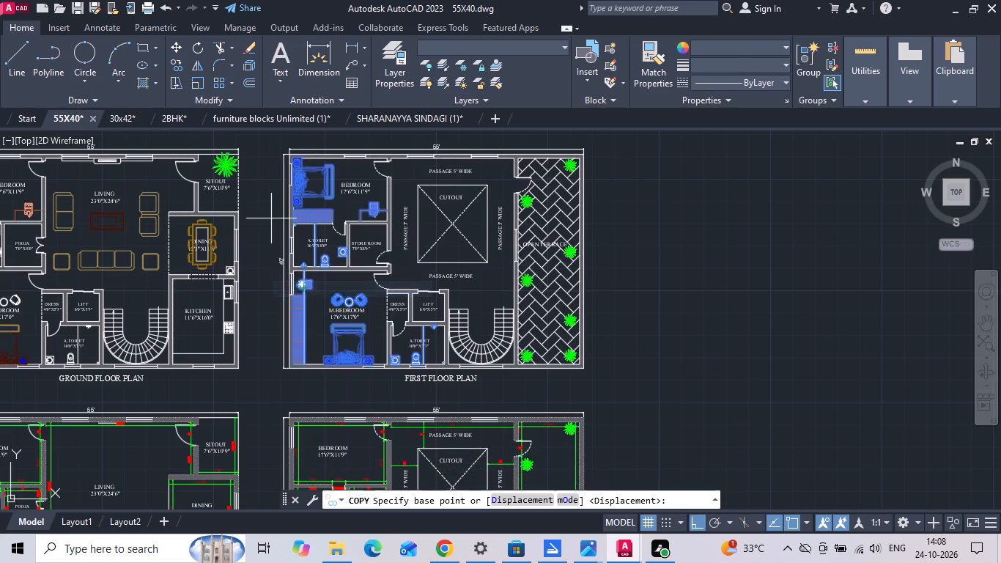
scroll(291, 139, "up", 3)
scroll(288, 220, "up", 3)
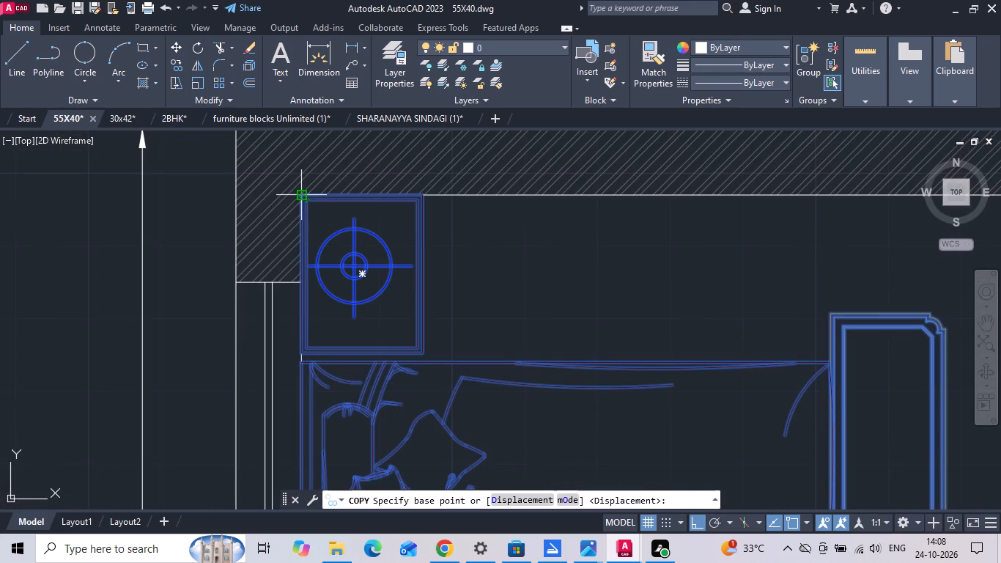
left_click(297, 194)
scroll(355, 179, "down", 7)
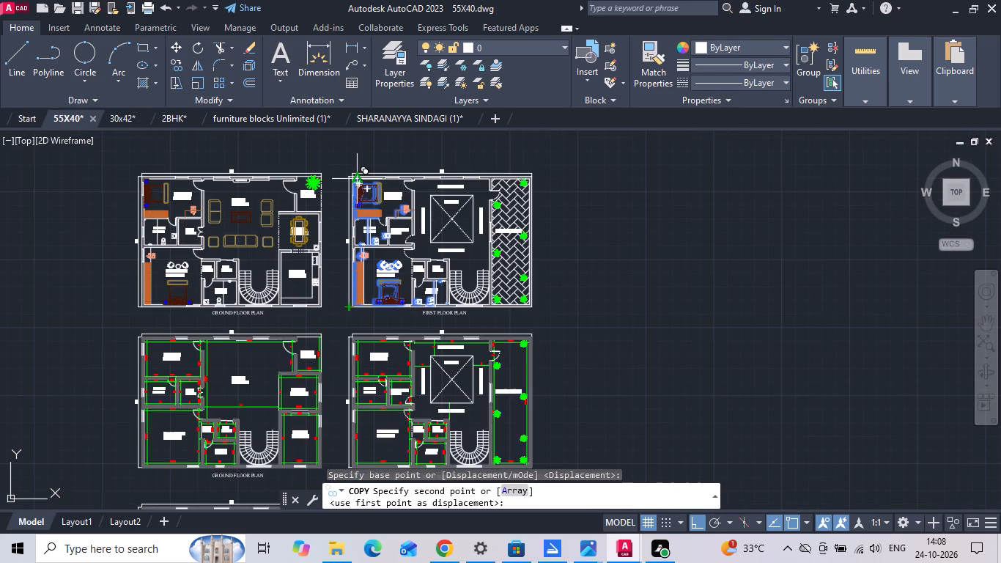
scroll(358, 185, "down", 3)
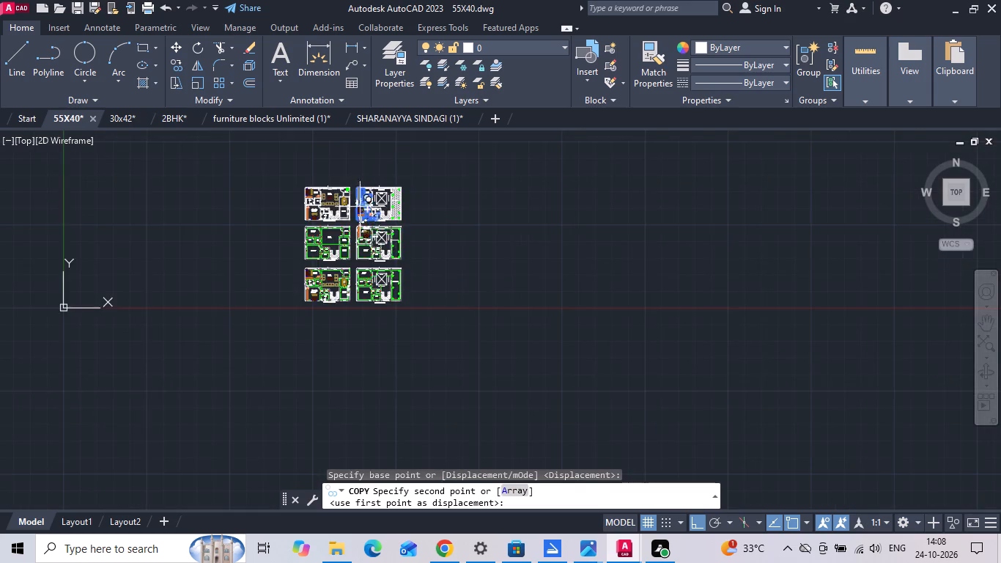
scroll(361, 245, "up", 3)
scroll(351, 311, "up", 3)
scroll(296, 361, "up", 3)
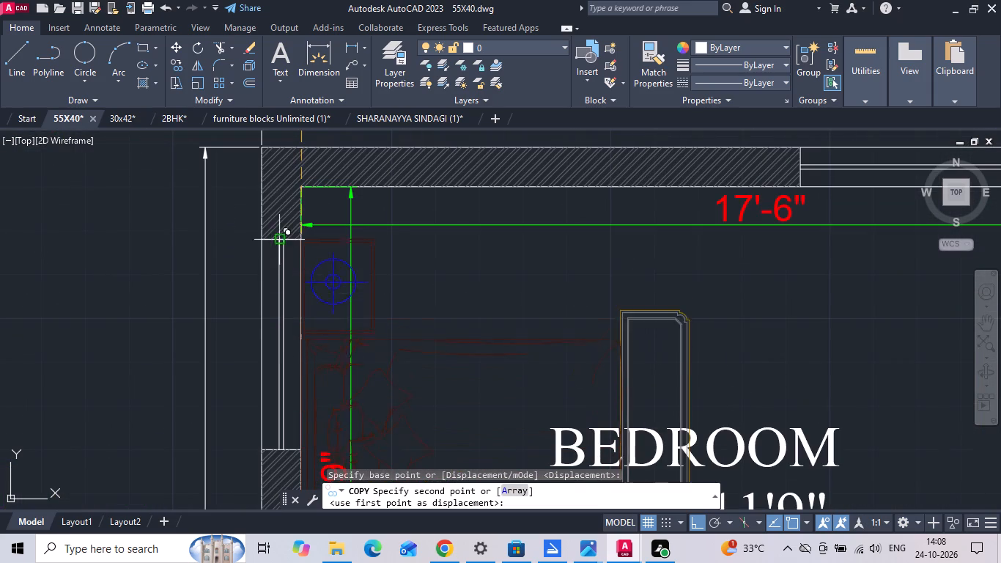
left_click(299, 185)
scroll(318, 183, "down", 2)
key("Escape")
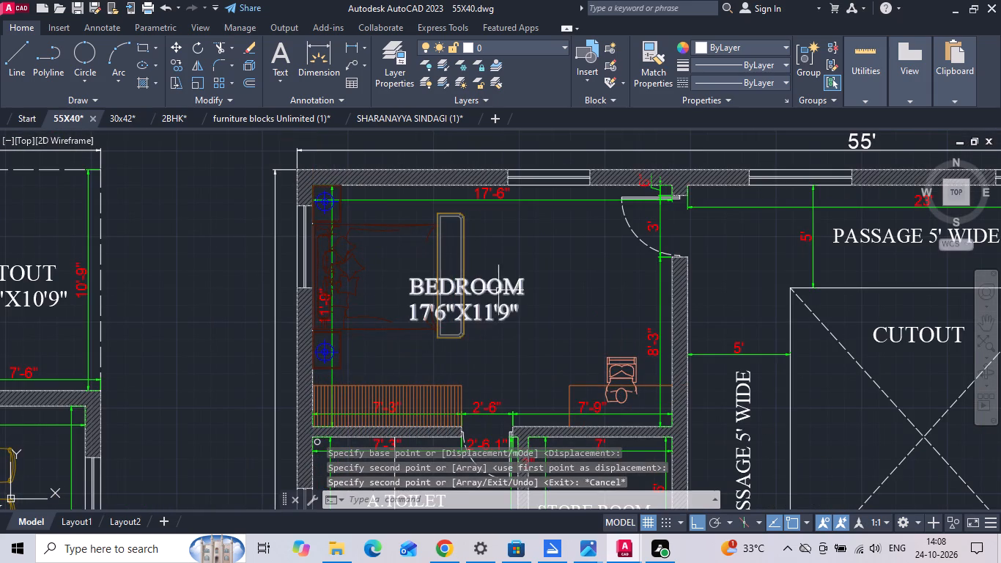
Move the first floor BEDROOM 17'6"X11'9" label horizontally off the bed into the clear floor area beside it.
left_click(520, 284)
right_click(520, 284)
left_click(558, 269)
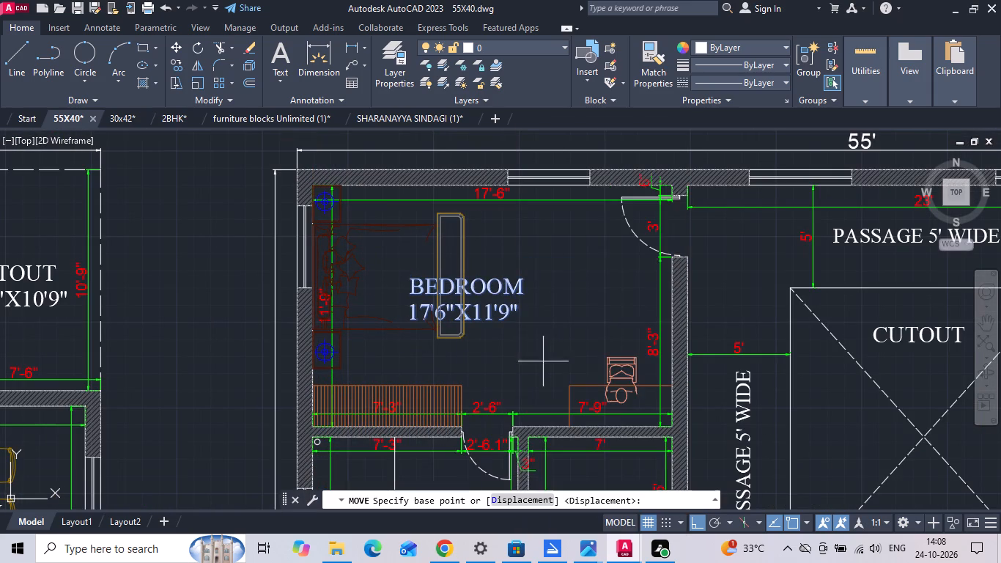
scroll(506, 368, "up", 1)
left_click_drag(512, 356, 524, 356)
left_click(605, 348)
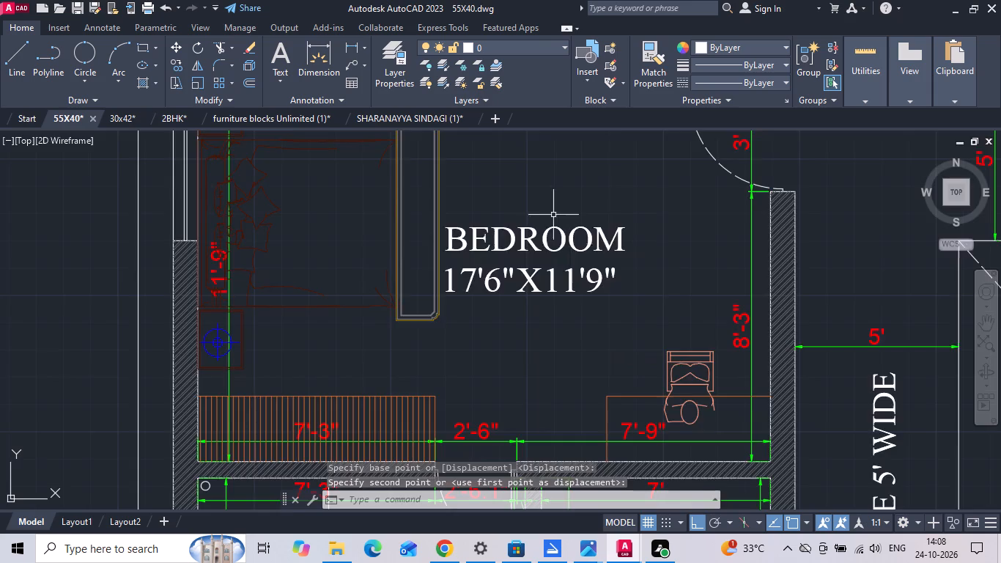
Save the 55X40 drawing.
scroll(550, 210, "down", 3)
middle_click_drag(555, 295, 553, 215)
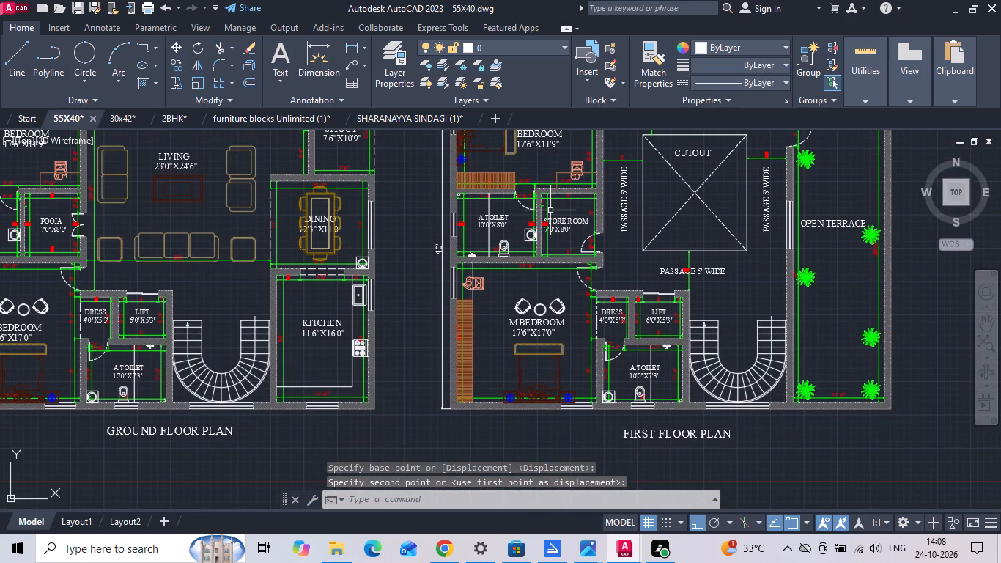
key("ctrl+s")
key("ctrl+s")
key("ctrl+s")
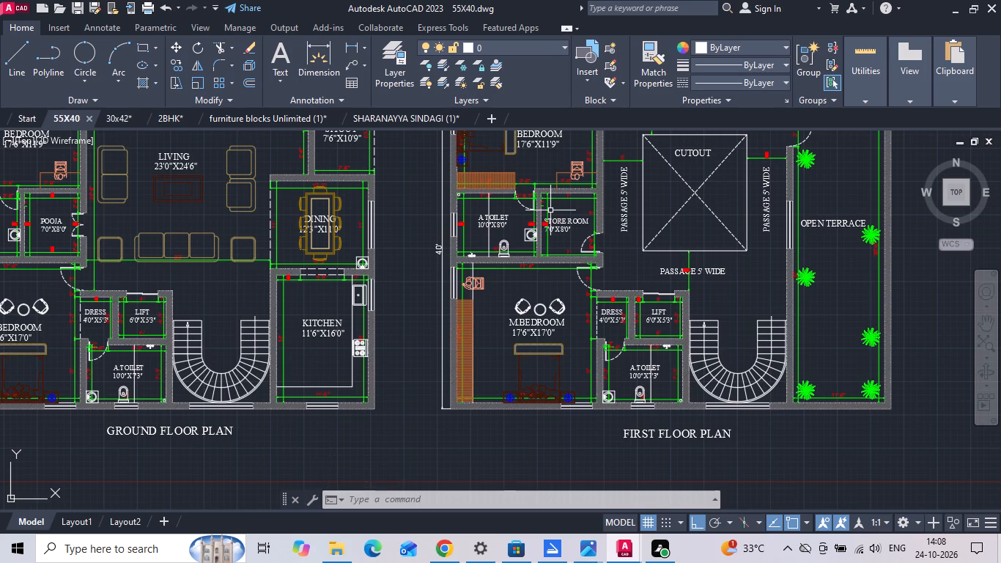
key("ctrl+s")
key("ctrl+s")
key("ctrl+s")
key("ctrl+s")
key("ctrl+s")
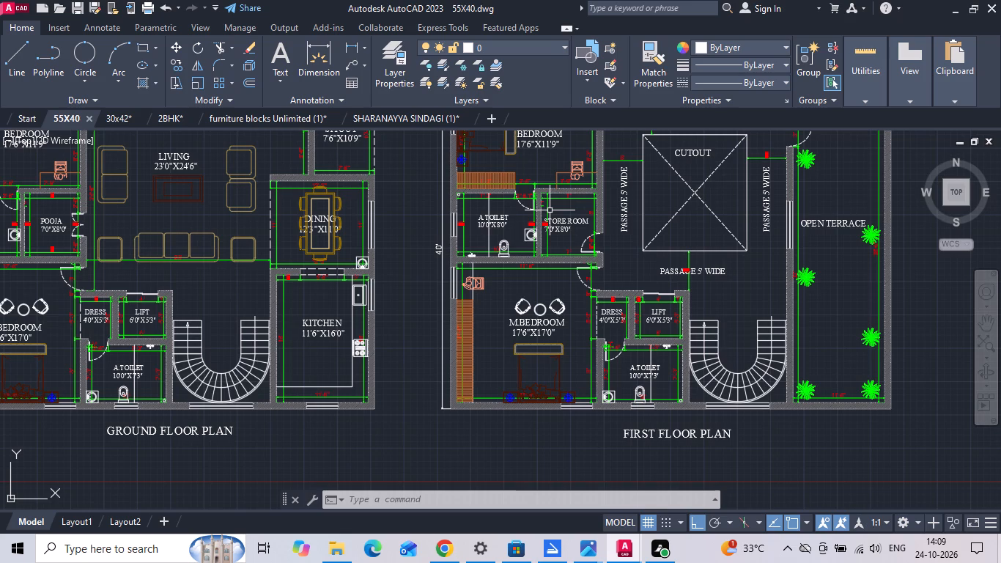
key("ctrl+s")
key("ctrl+s")
key("ctrl+s")
key("ctrl+s")
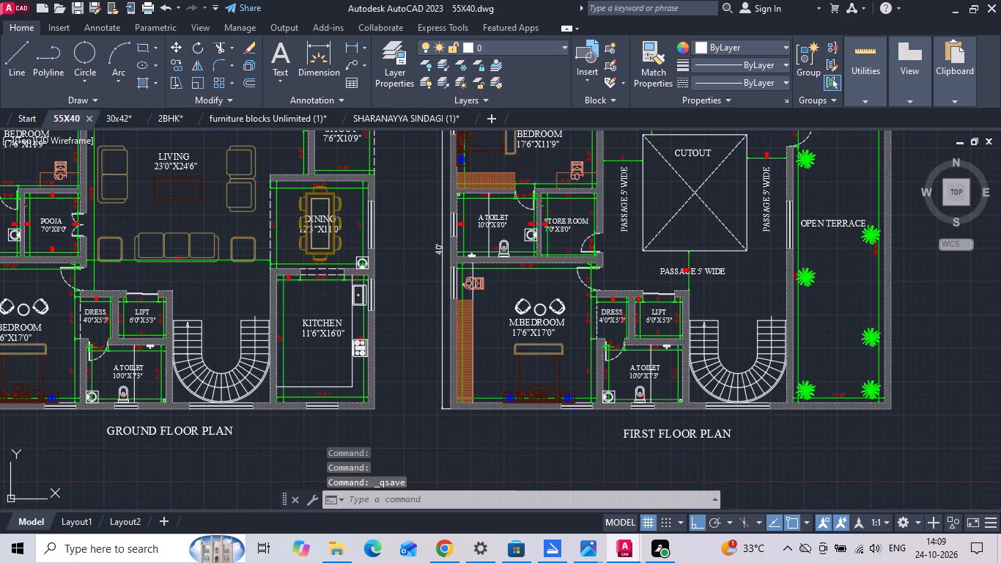
key("ctrl+s")
key("ctrl+s")
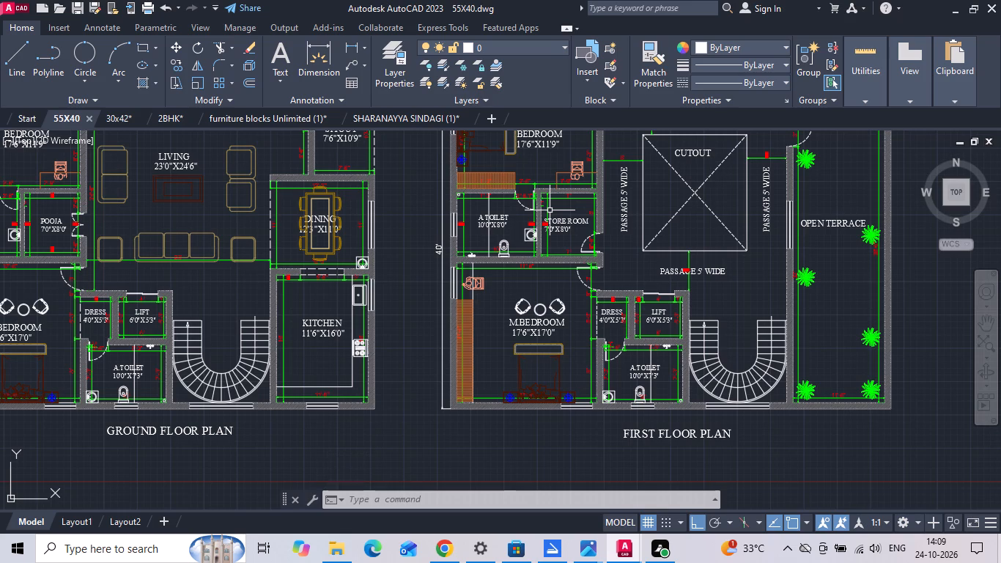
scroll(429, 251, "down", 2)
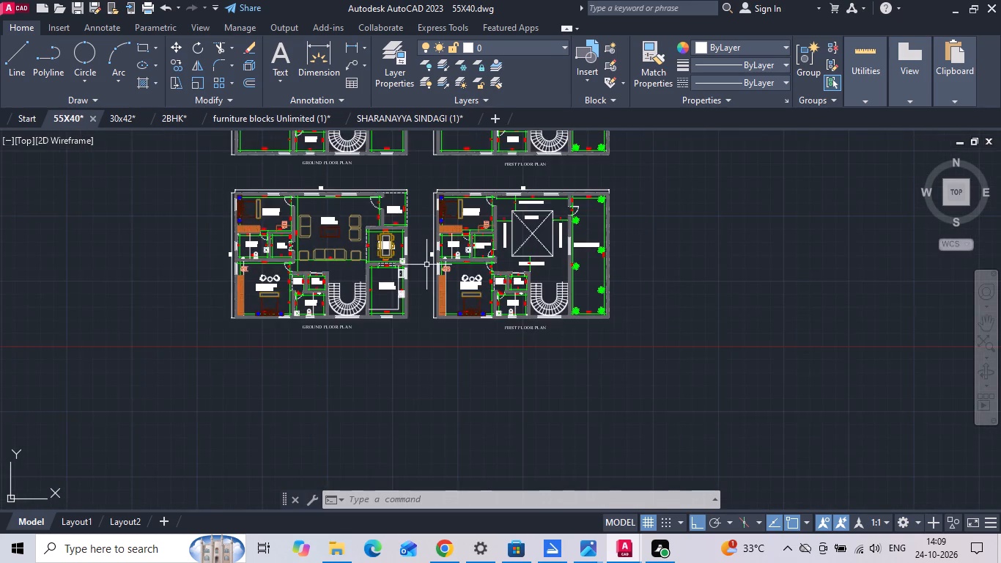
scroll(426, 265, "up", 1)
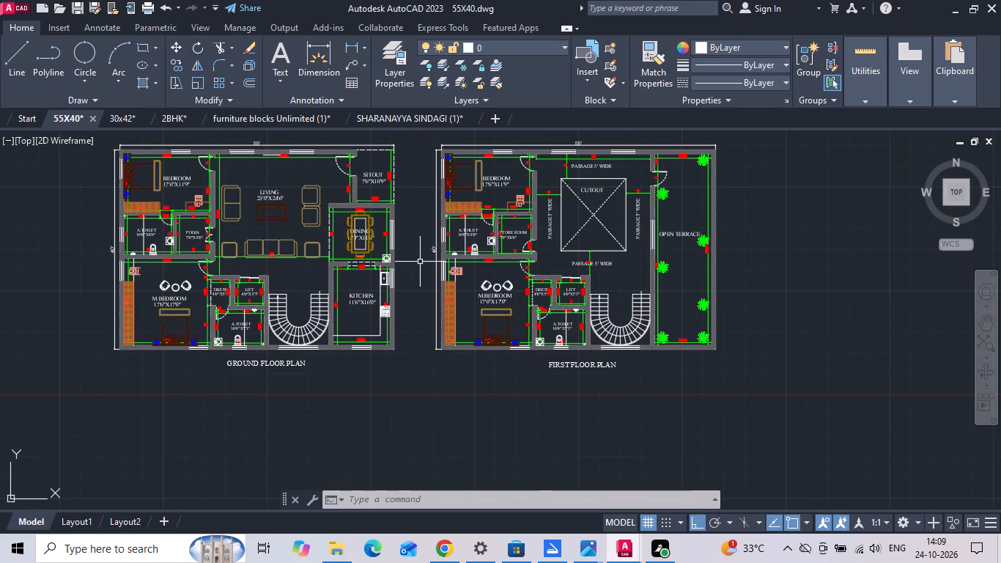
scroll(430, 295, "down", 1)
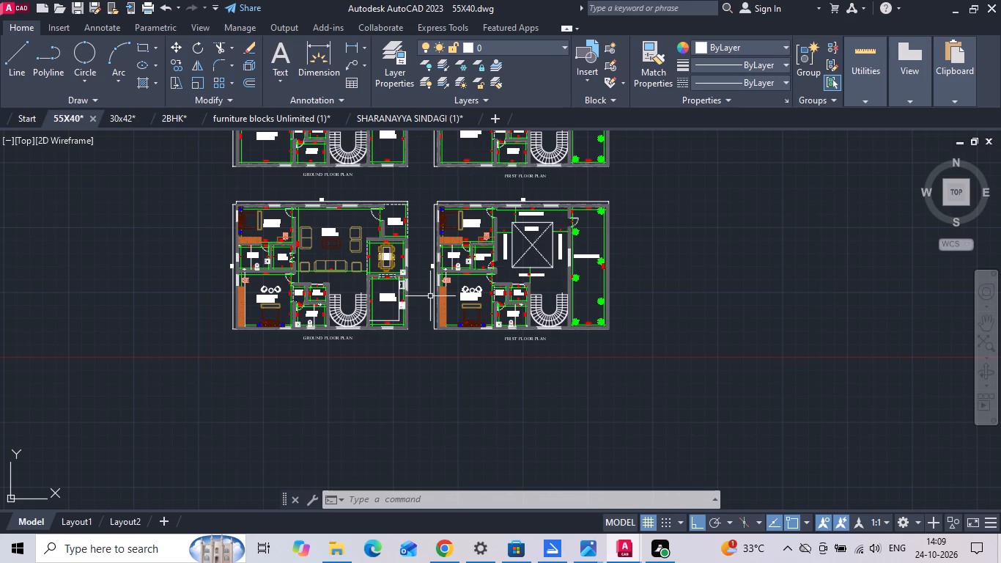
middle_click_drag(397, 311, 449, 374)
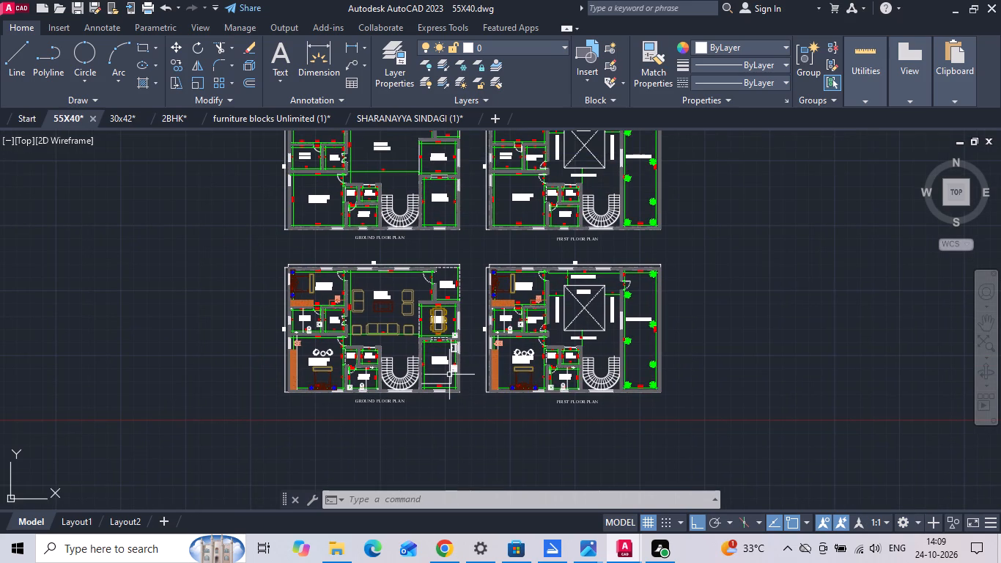
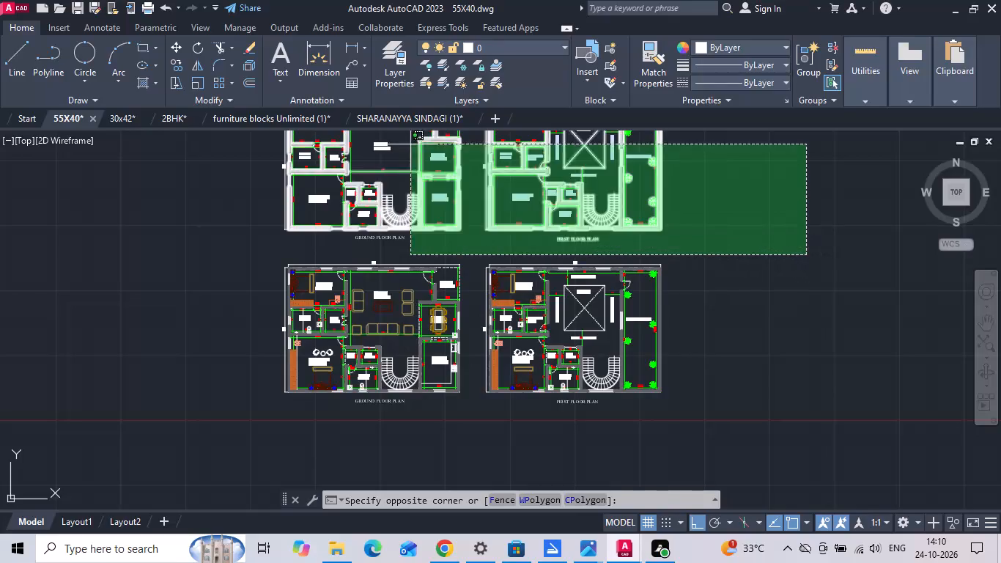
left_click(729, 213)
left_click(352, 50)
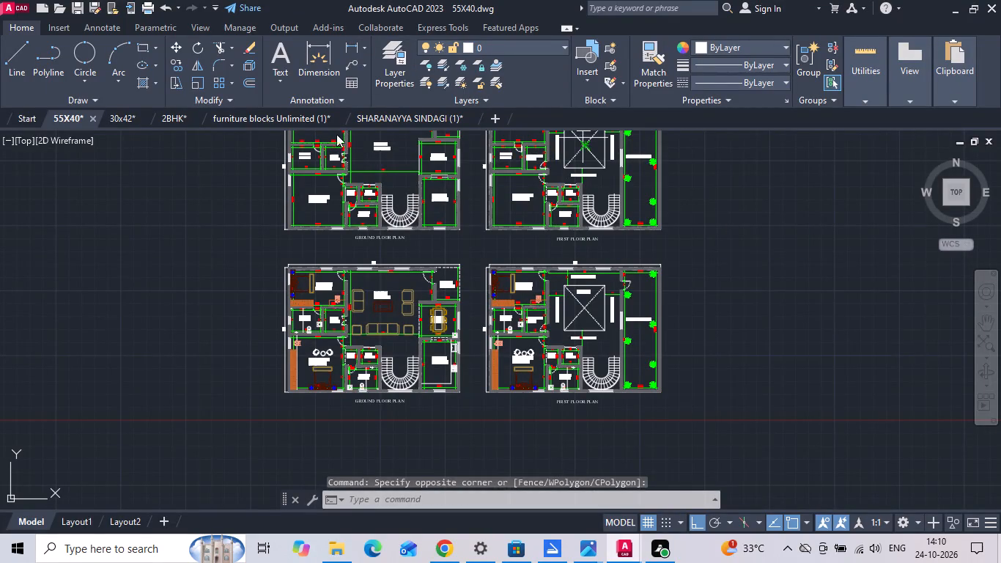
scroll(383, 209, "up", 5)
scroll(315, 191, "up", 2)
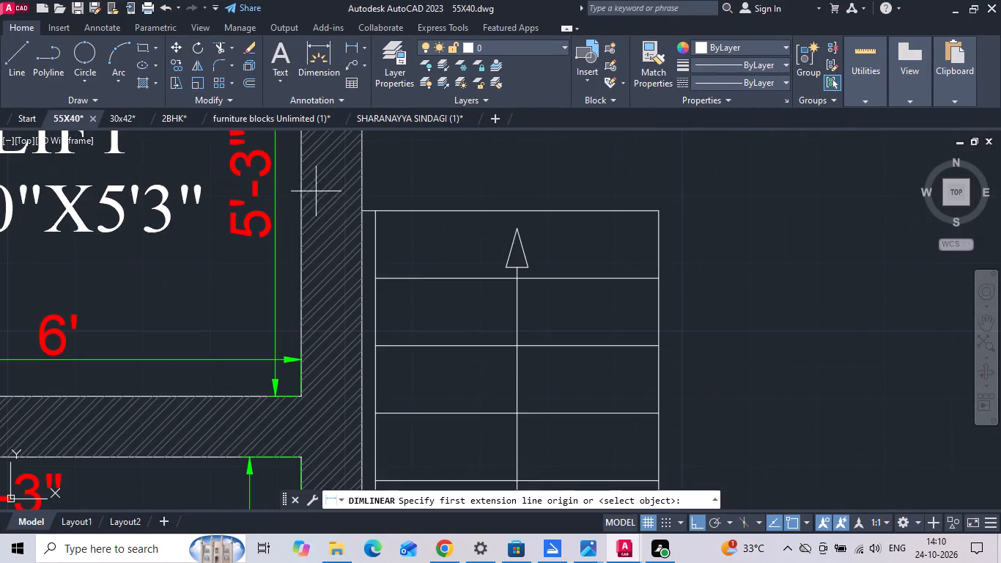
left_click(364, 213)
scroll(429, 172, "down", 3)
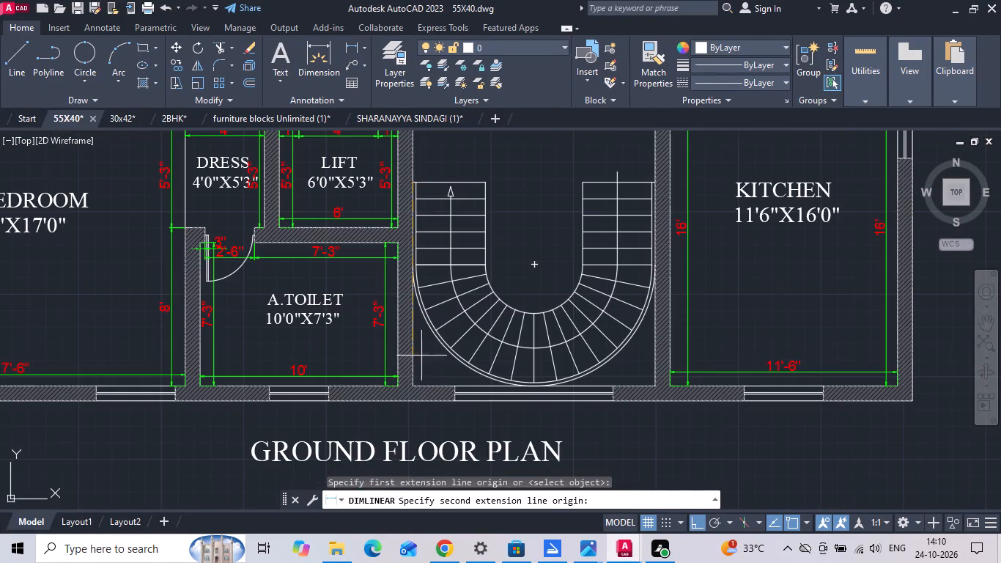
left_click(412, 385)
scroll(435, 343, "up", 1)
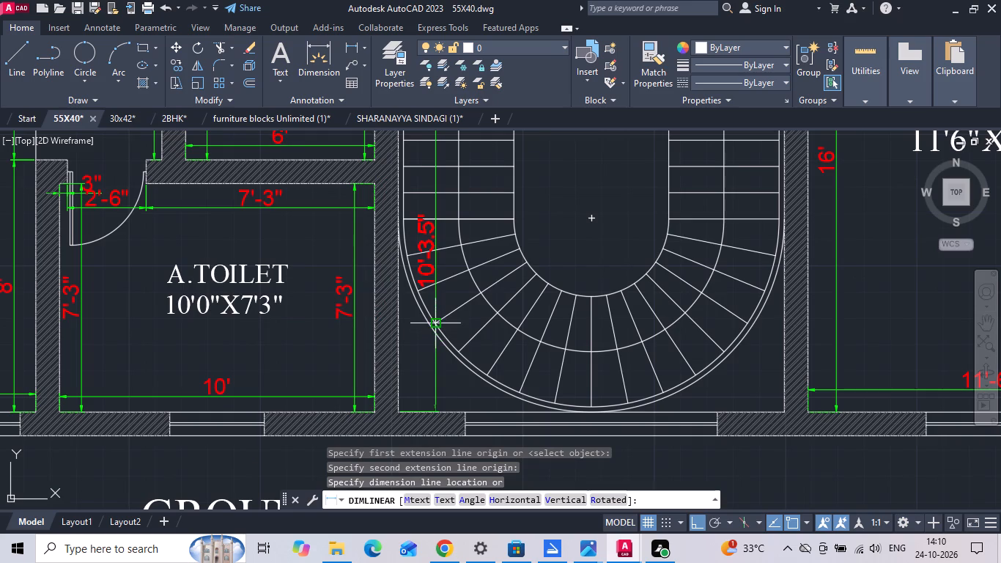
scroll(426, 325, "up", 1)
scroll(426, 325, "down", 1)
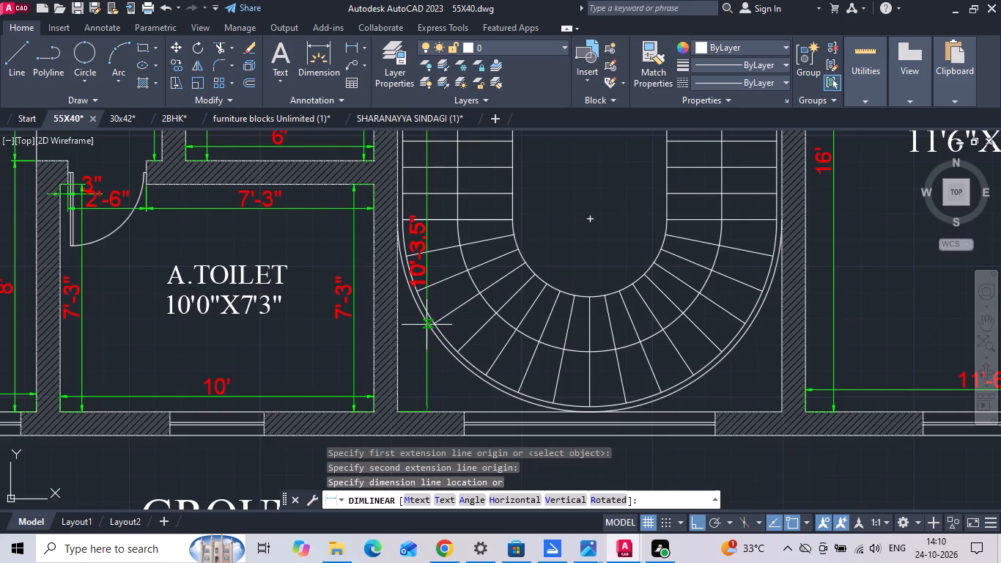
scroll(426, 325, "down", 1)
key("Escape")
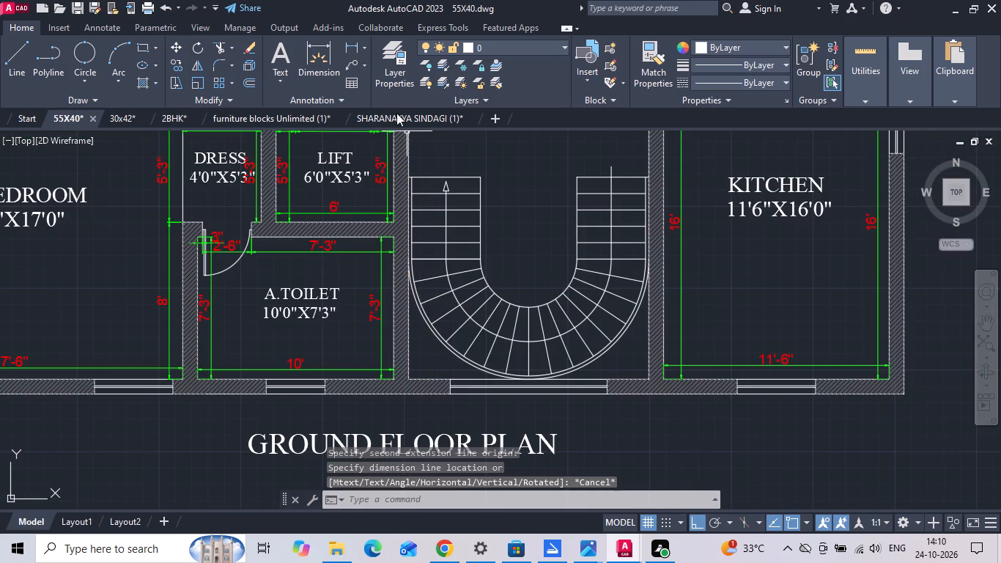
Add a linear dimension above the top tread of the ground floor stair flight beside the LIFT, from wall face to flight's inner edge.
left_click(352, 48)
scroll(431, 135, "up", 1)
middle_click_drag(433, 194, 418, 262)
scroll(420, 258, "up", 1)
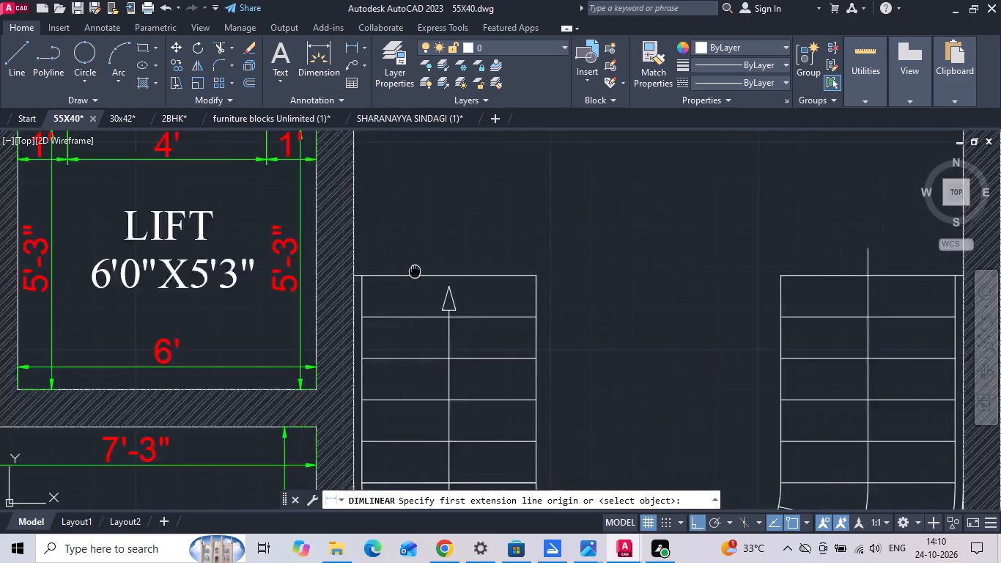
scroll(414, 271, "up", 1)
left_click(316, 276)
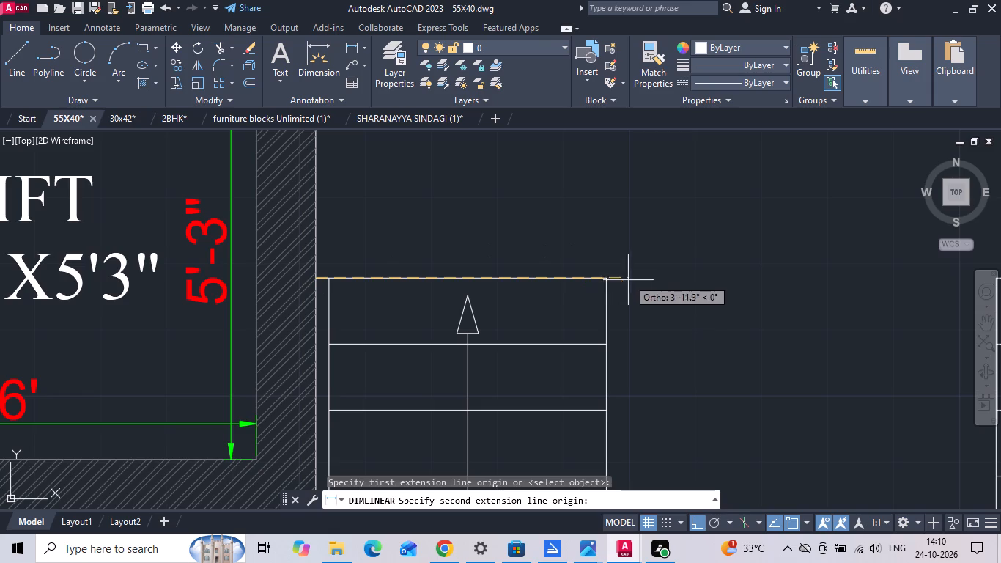
left_click(598, 275)
key("Escape")
key("space")
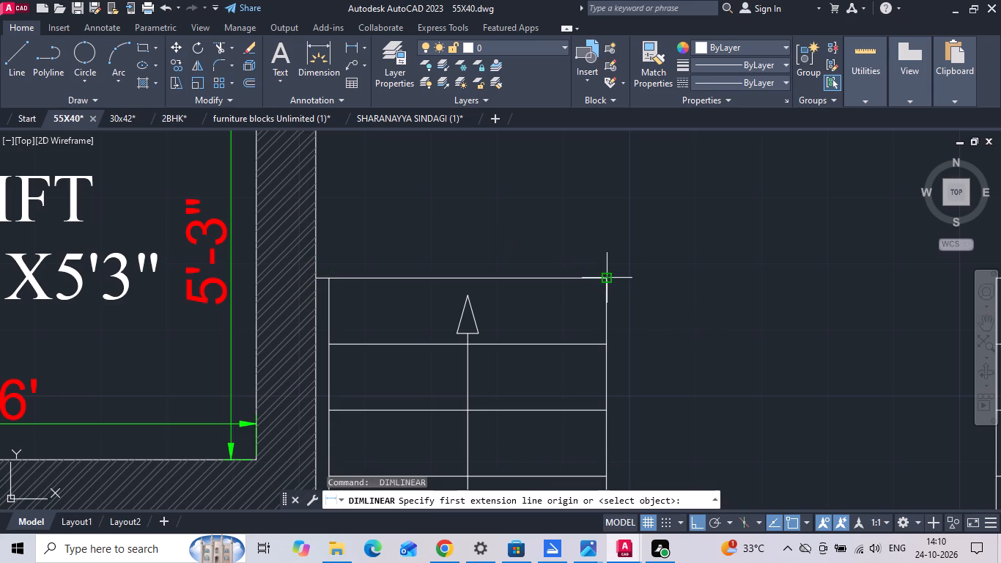
left_click(607, 276)
left_click(318, 279)
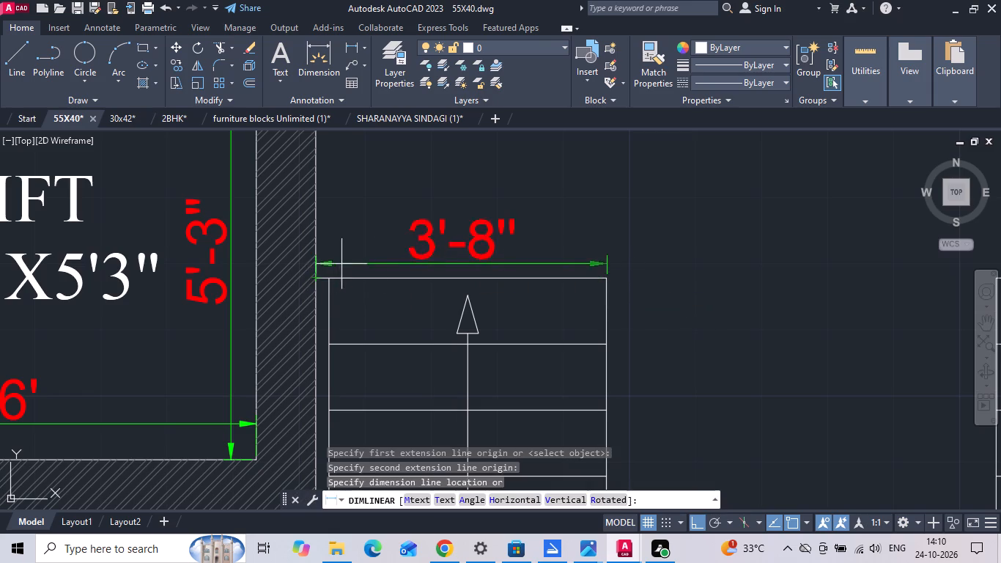
scroll(380, 261, "up", 1)
left_click(385, 257)
Add a linear dimension above the top tread of the ground floor stair flight beside the KITCHEN, from inner edge to wall face.
scroll(277, 289, "down", 3)
scroll(615, 292, "up", 2)
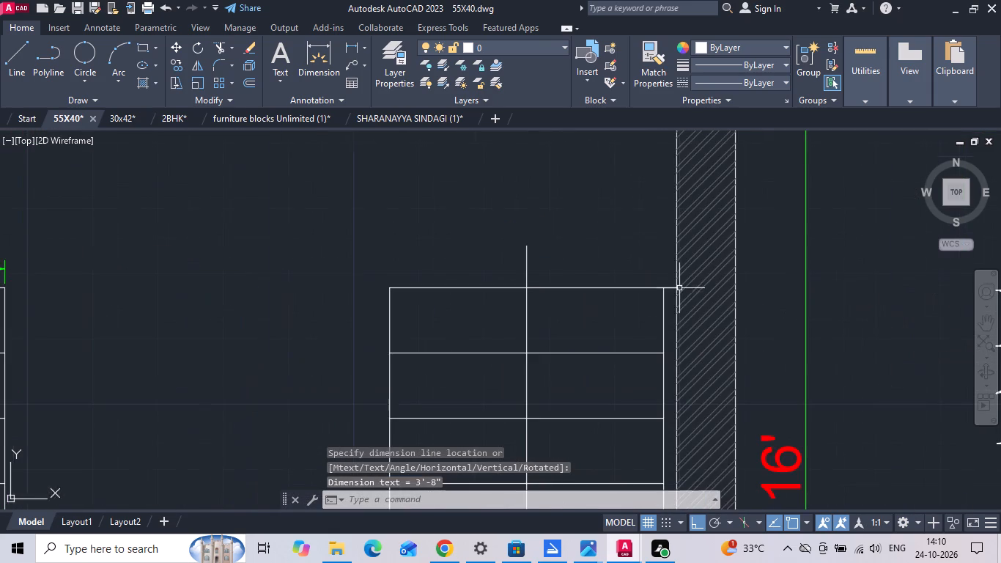
scroll(679, 288, "up", 1)
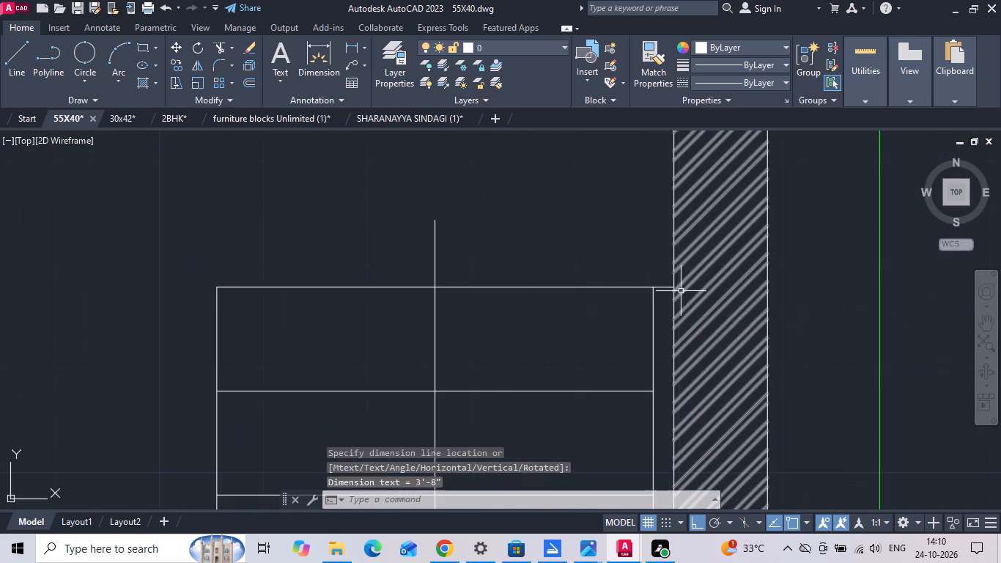
key("space")
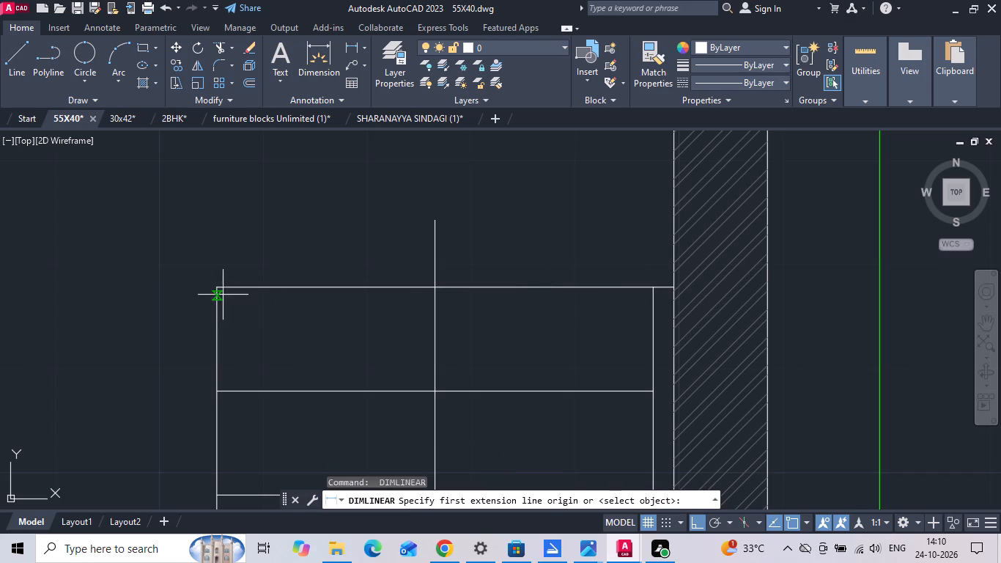
left_click(214, 290)
left_click(671, 286)
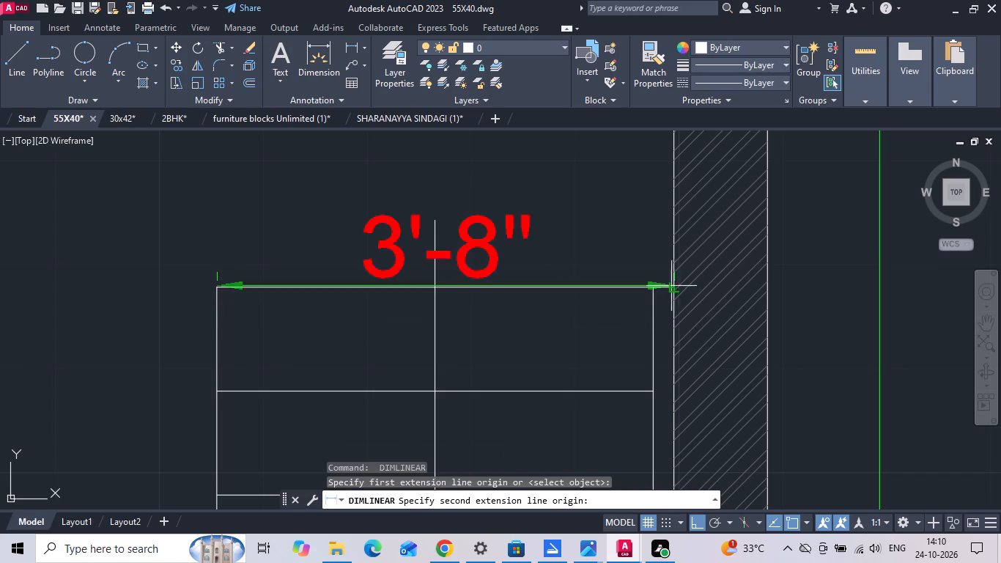
left_click(658, 258)
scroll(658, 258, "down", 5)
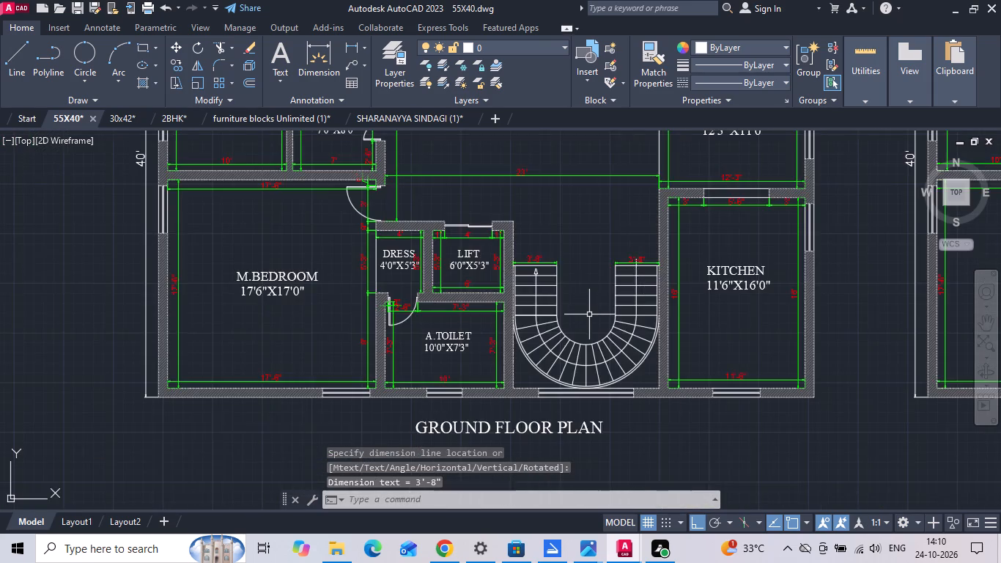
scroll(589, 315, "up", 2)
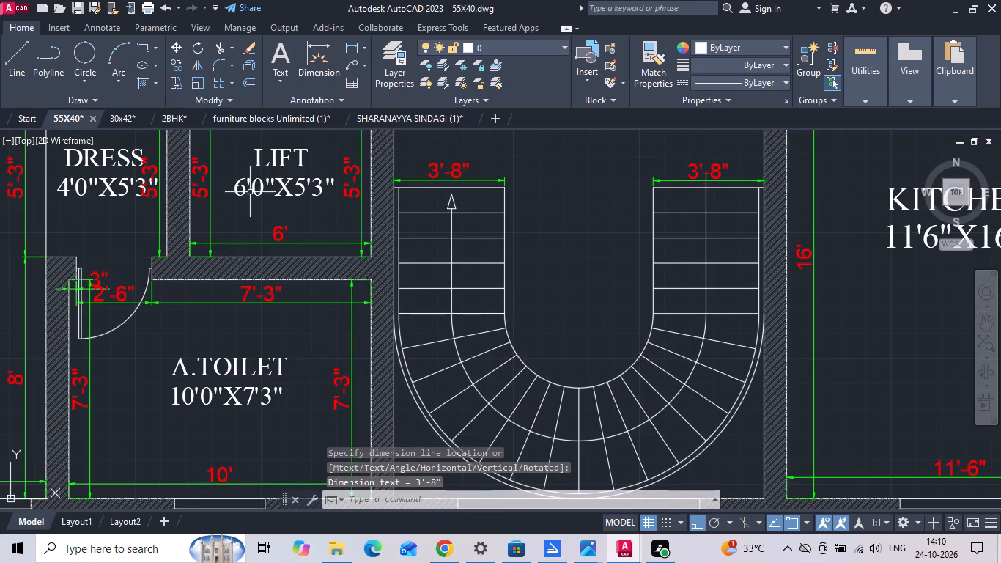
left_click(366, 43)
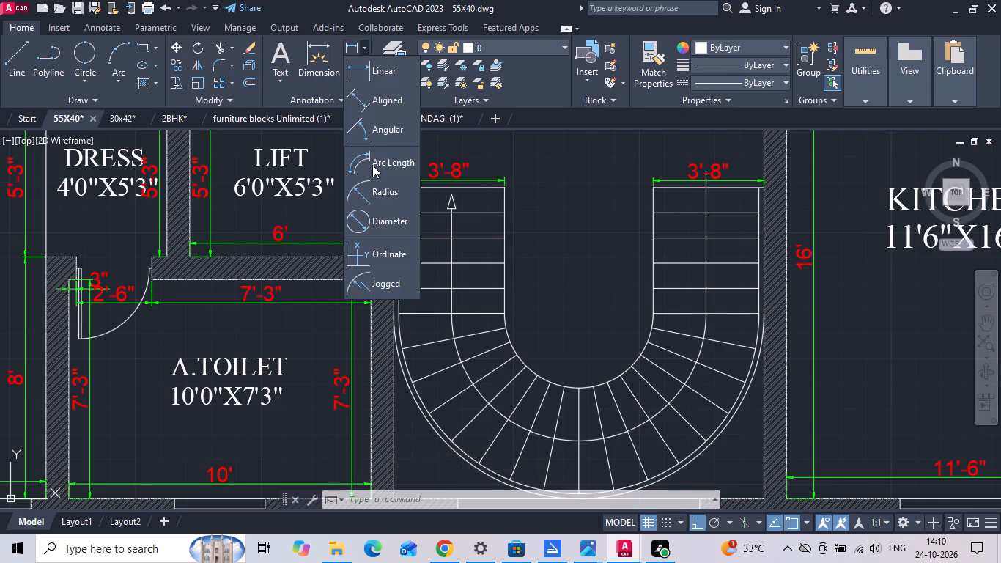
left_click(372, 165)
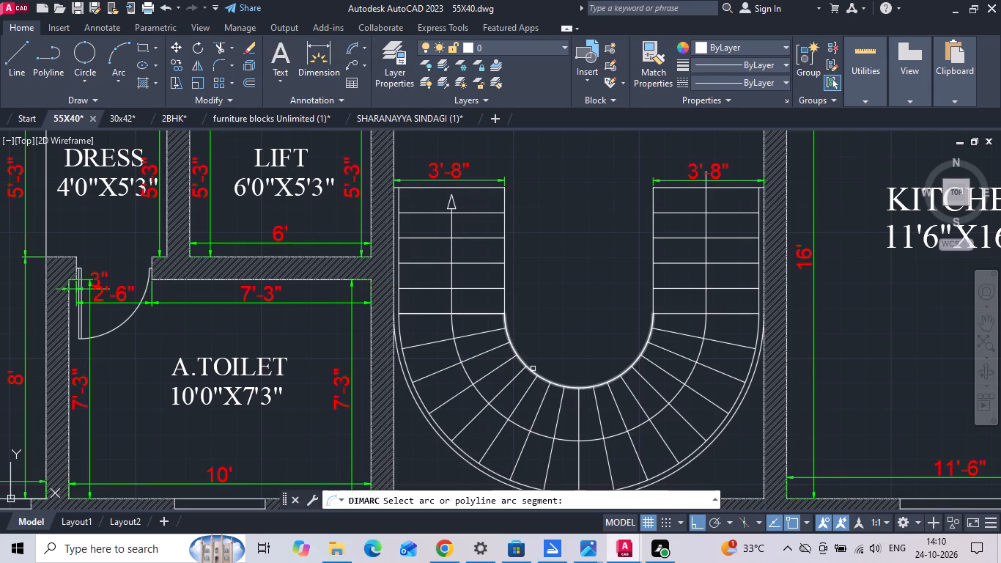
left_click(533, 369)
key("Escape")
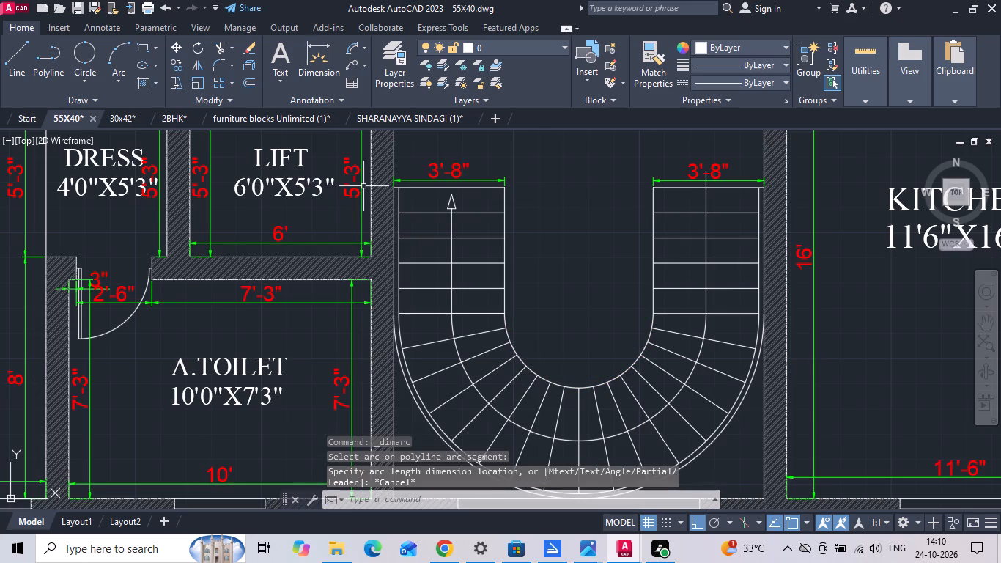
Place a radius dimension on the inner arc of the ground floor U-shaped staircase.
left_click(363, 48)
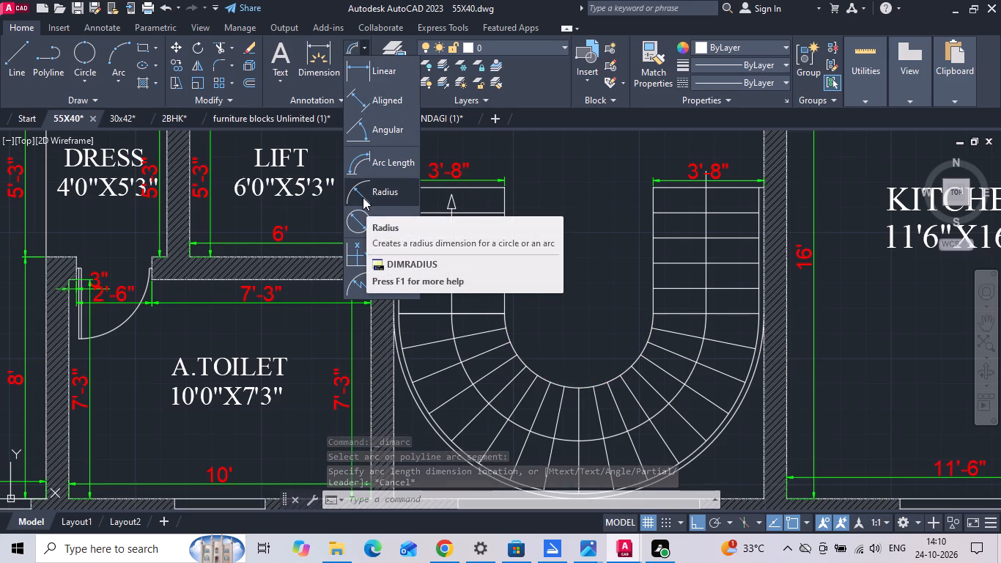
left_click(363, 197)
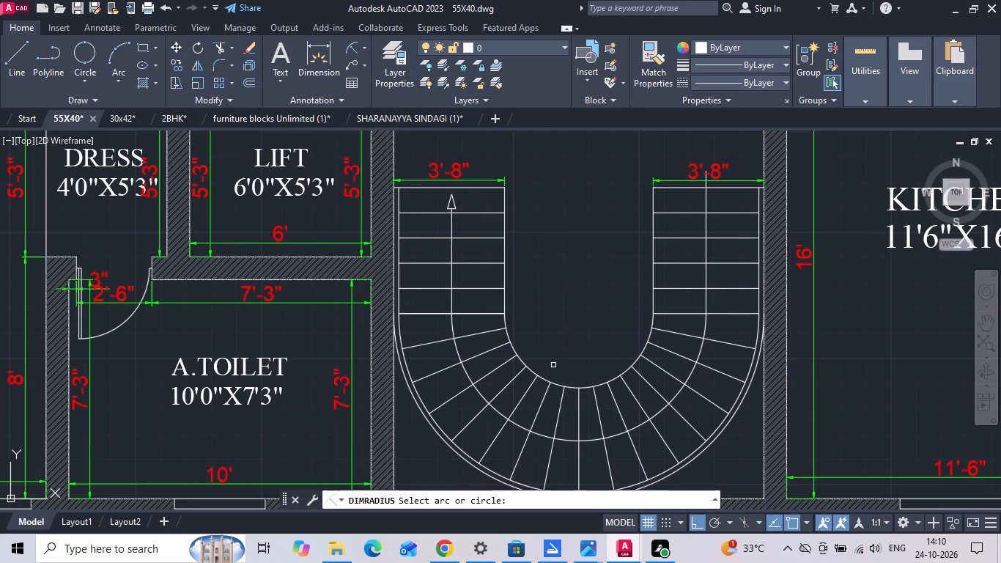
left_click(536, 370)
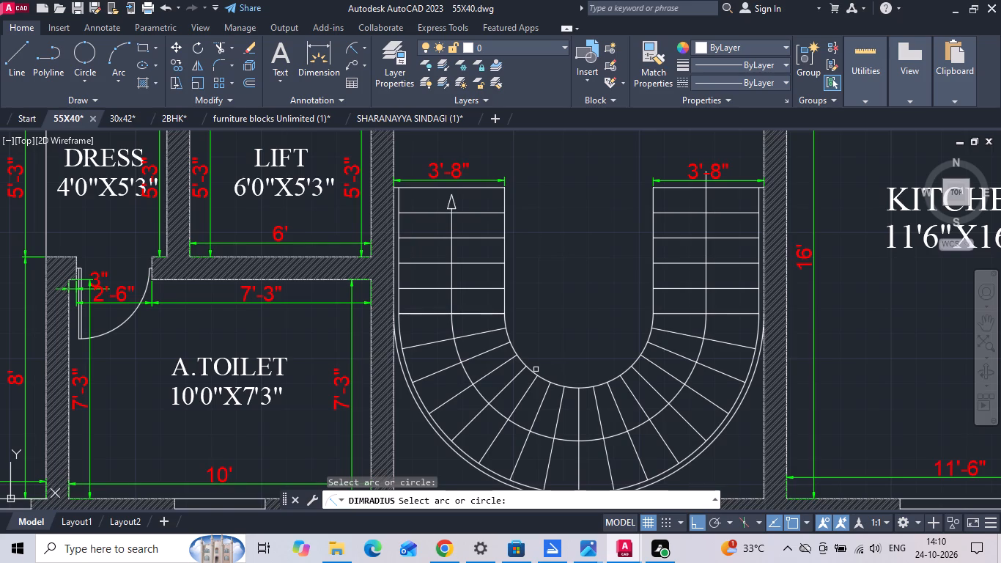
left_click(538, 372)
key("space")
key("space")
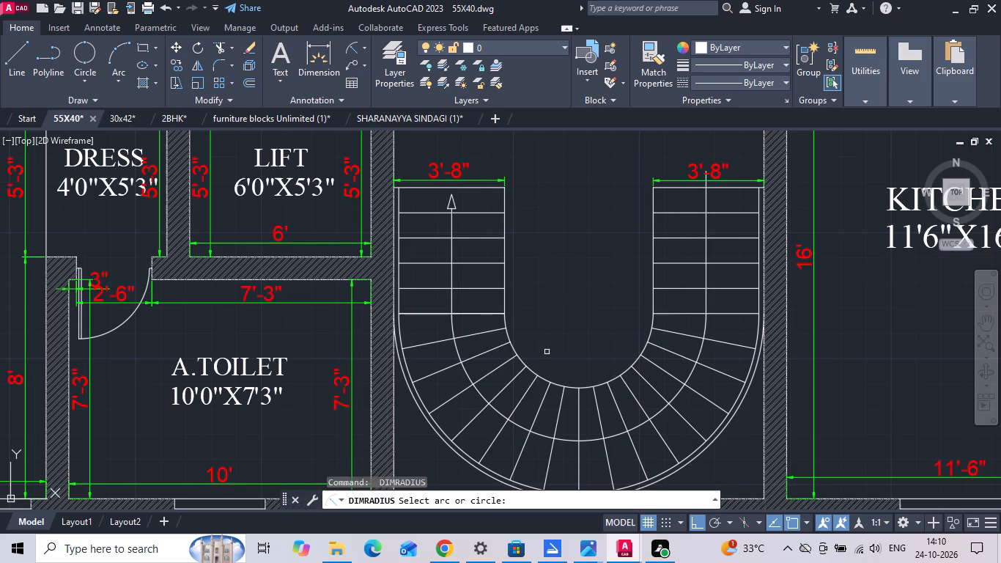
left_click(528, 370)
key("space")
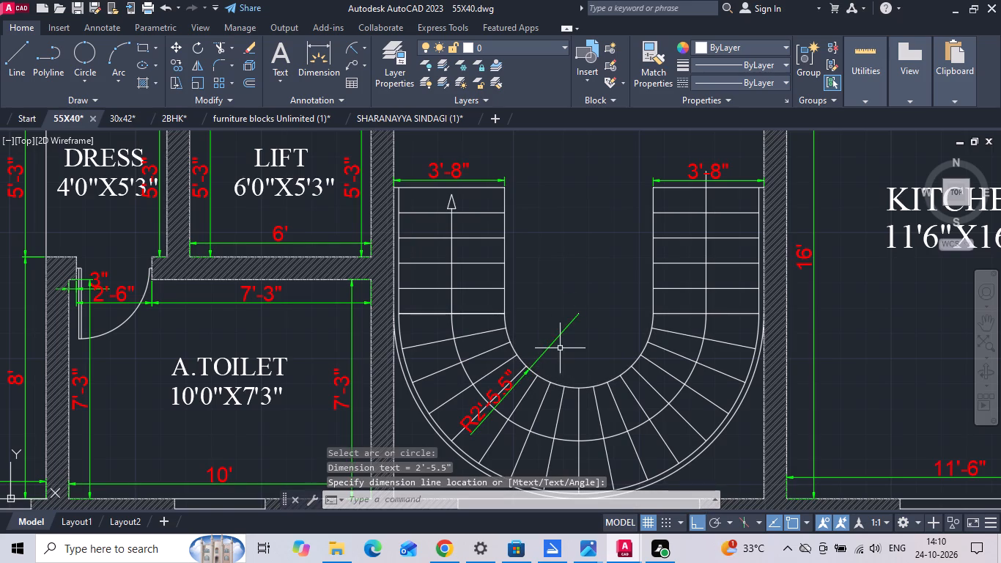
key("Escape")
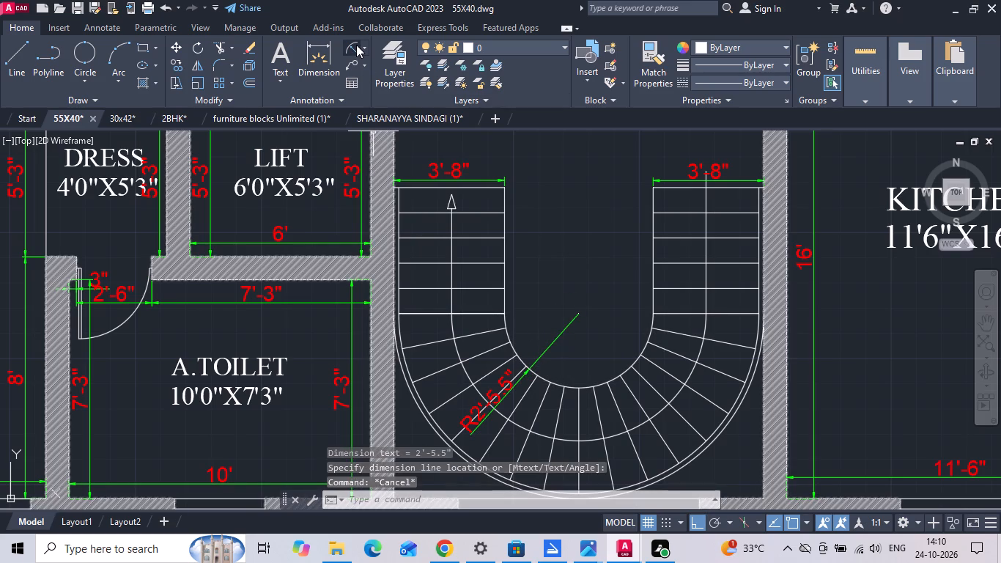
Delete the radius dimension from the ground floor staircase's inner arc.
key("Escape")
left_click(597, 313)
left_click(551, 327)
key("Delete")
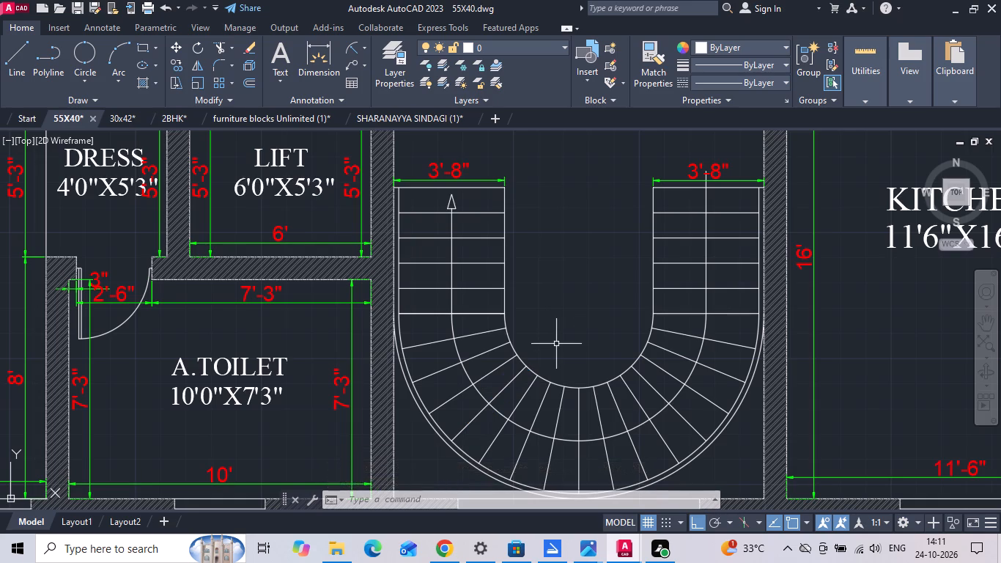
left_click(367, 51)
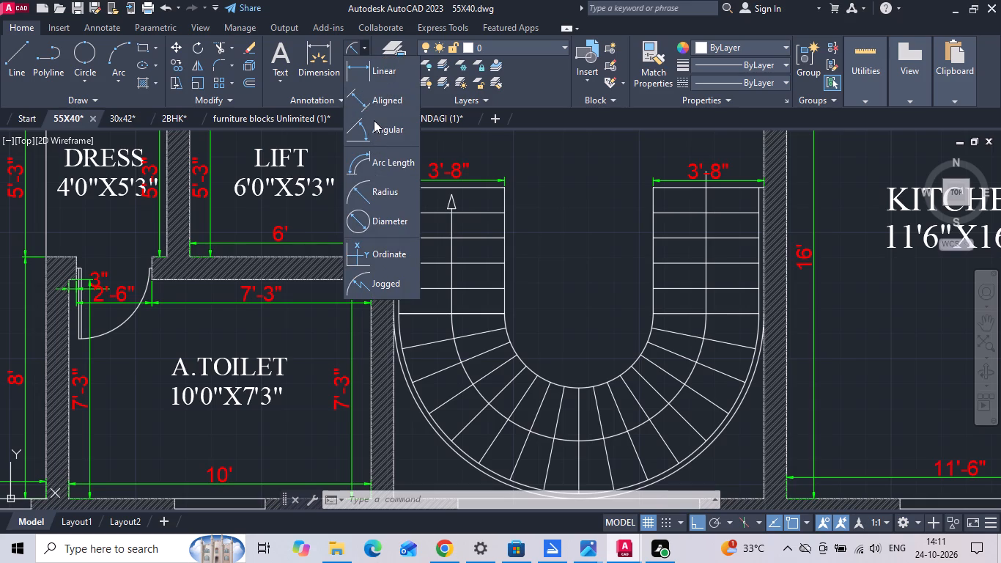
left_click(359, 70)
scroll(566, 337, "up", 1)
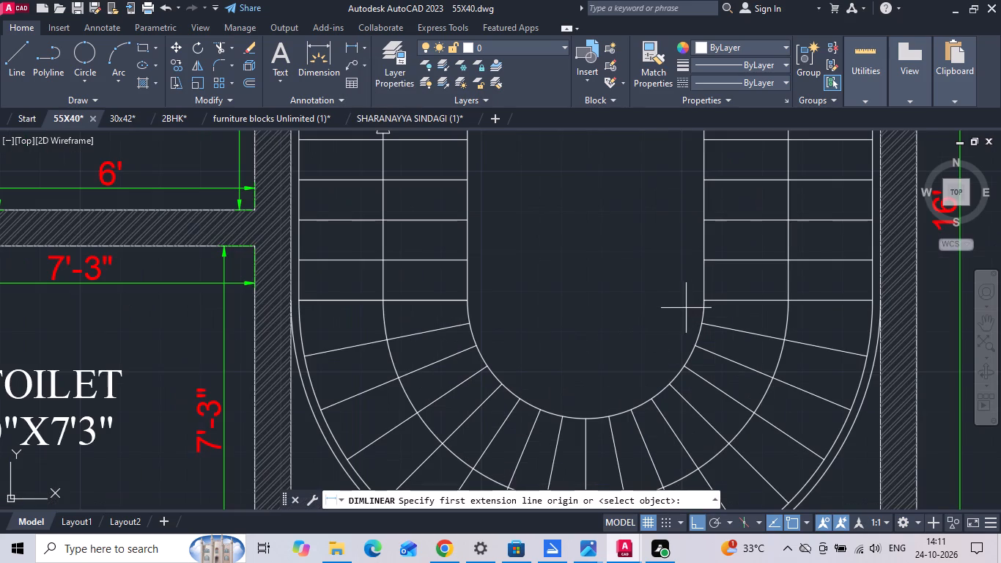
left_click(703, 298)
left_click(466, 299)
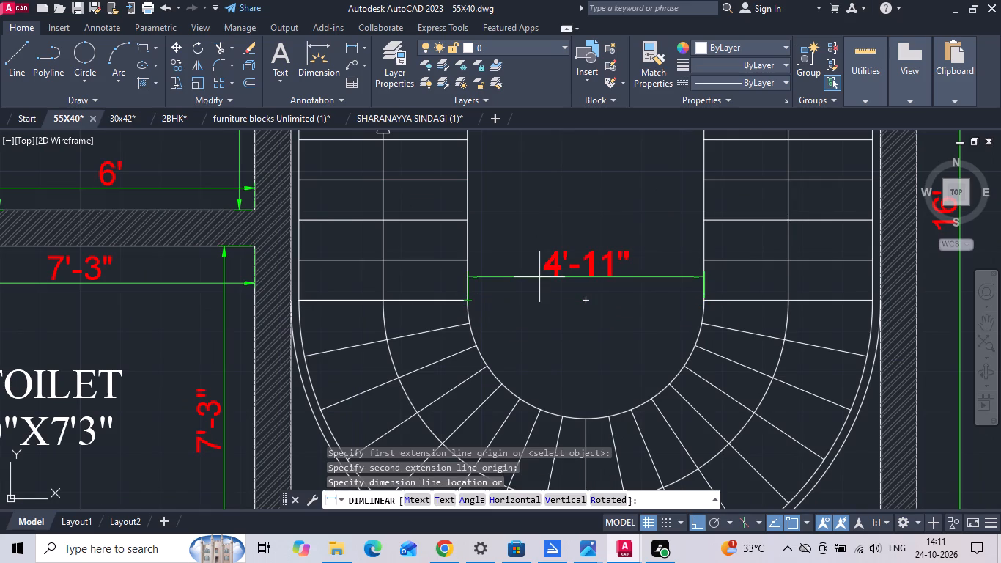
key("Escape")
Save the 55X40 drawing.
key("ctrl+s")
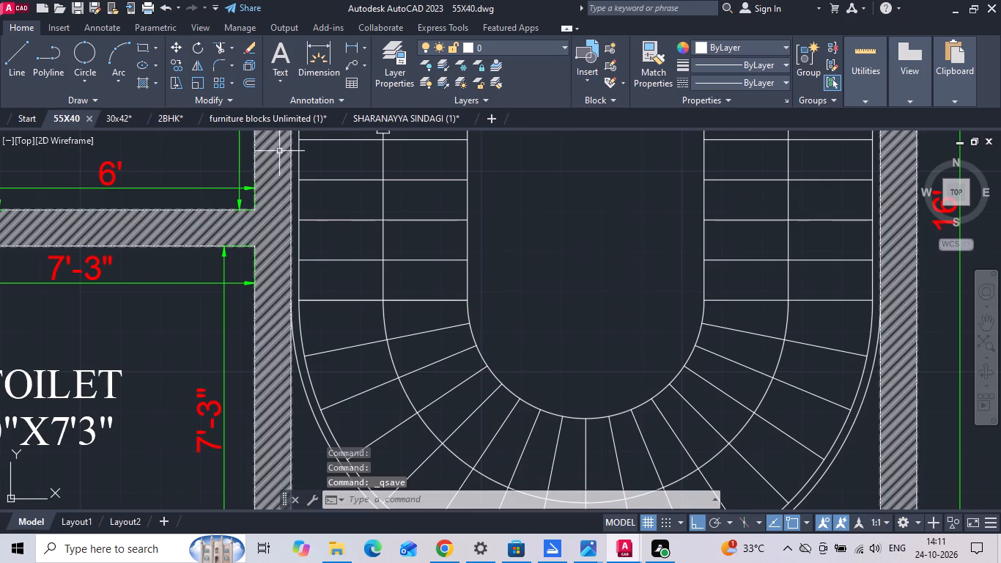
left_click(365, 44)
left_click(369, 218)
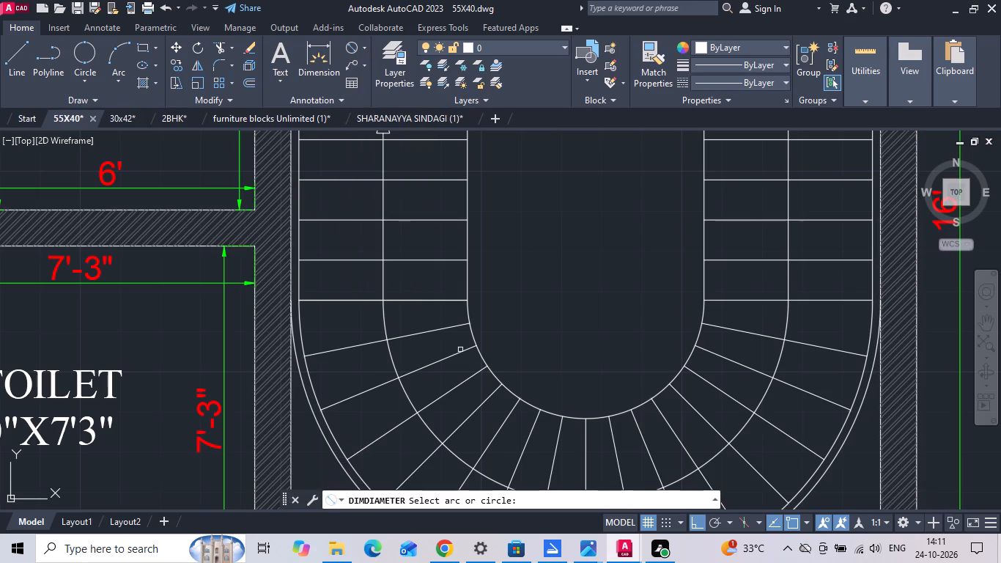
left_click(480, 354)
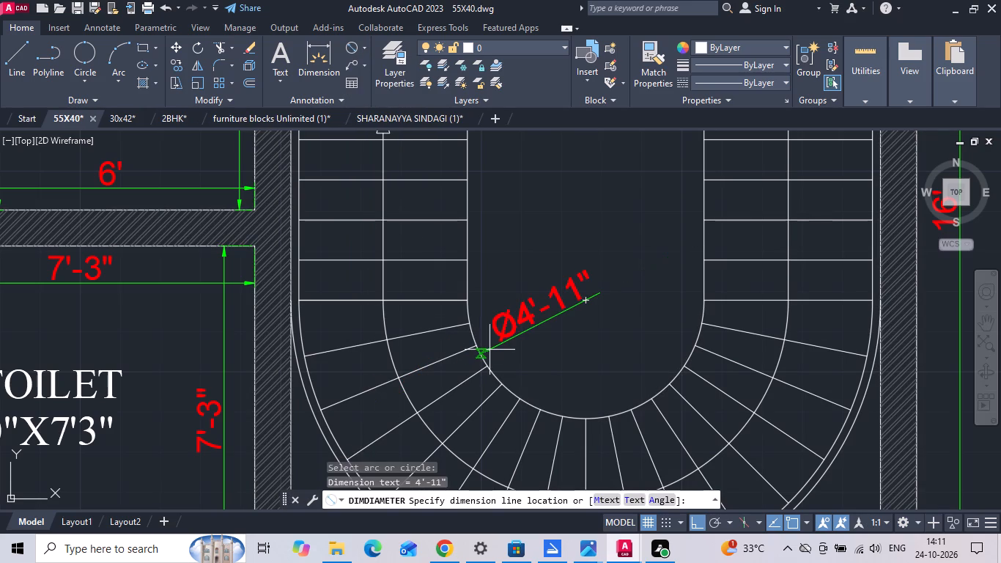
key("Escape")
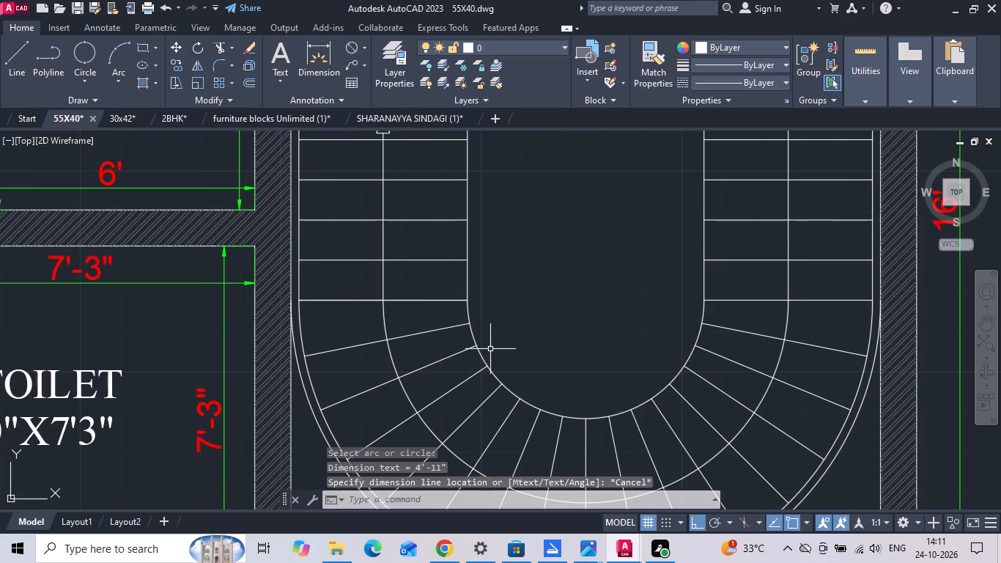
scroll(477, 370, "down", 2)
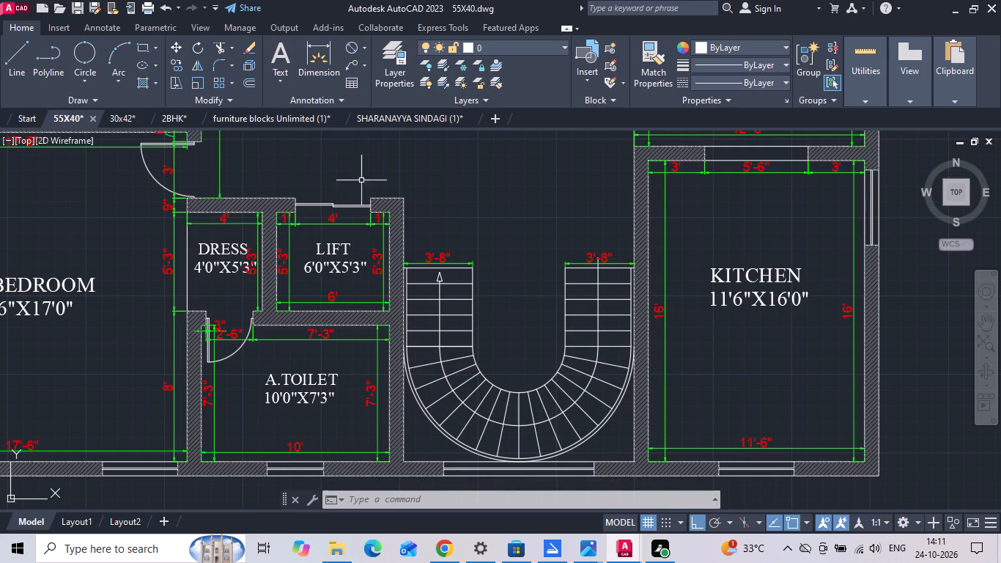
Add a linear dimension above the top tread of the furnished ground floor plan's stair flight beside the LIFT, from wall face to inner edge.
scroll(487, 246, "down", 3)
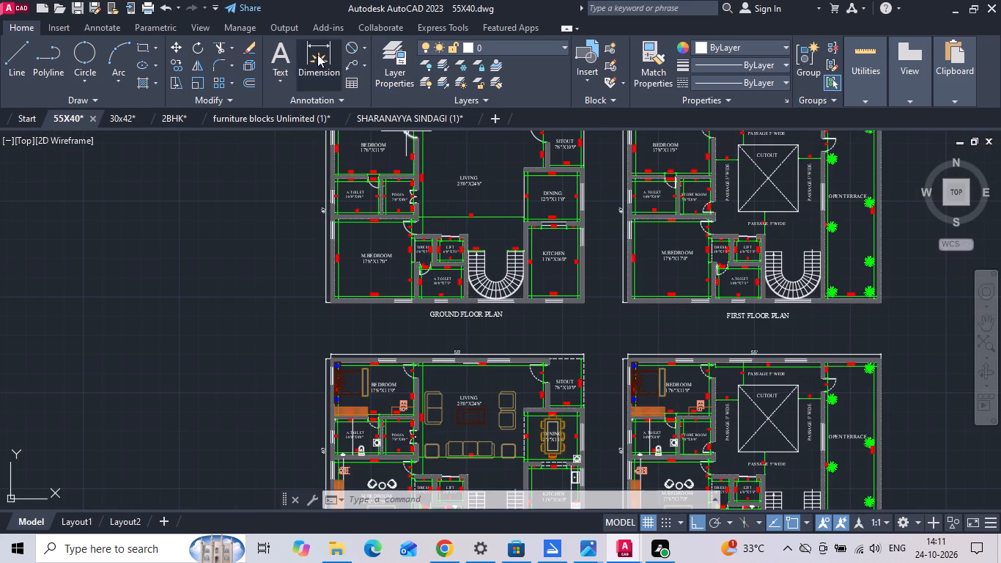
left_click(362, 49)
left_click(366, 77)
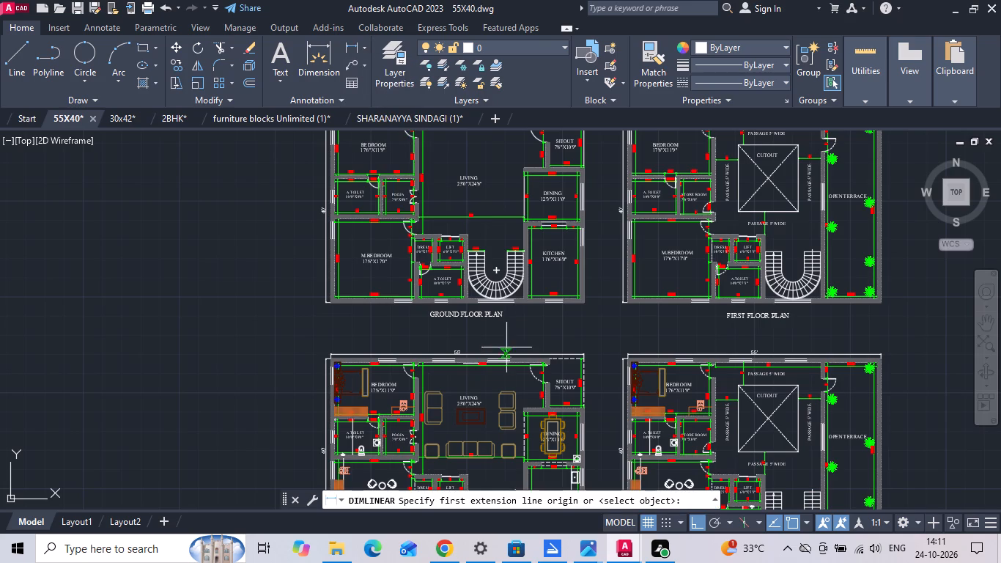
middle_click_drag(503, 363, 494, 252)
scroll(465, 377, "up", 6)
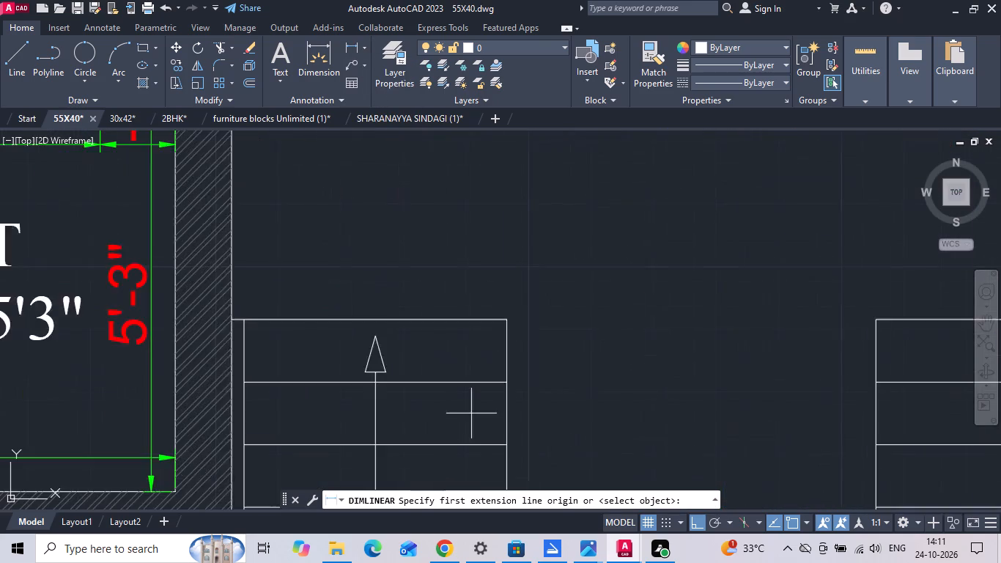
scroll(470, 414, "up", 1)
scroll(437, 312, "down", 2)
scroll(276, 309, "up", 2)
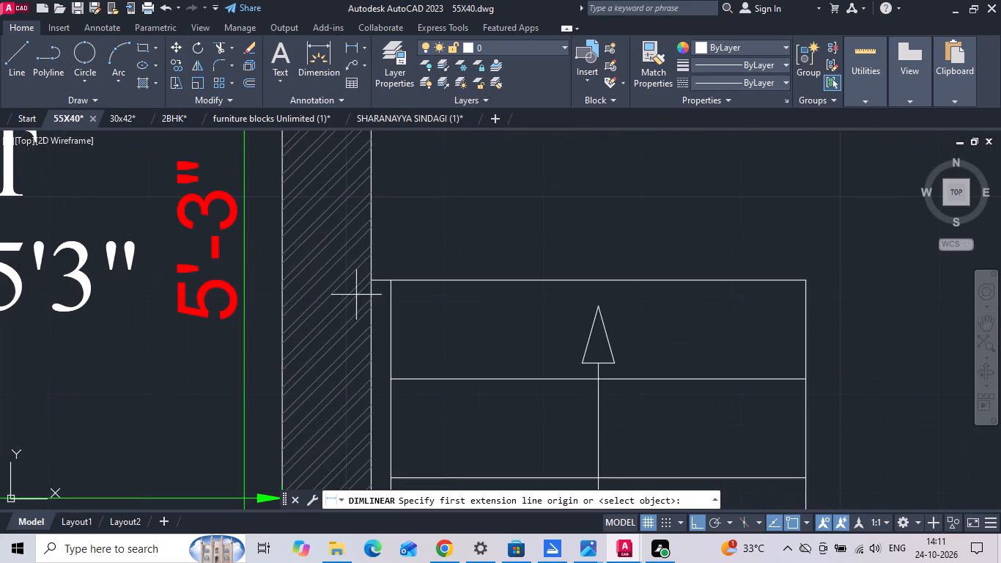
left_click(371, 281)
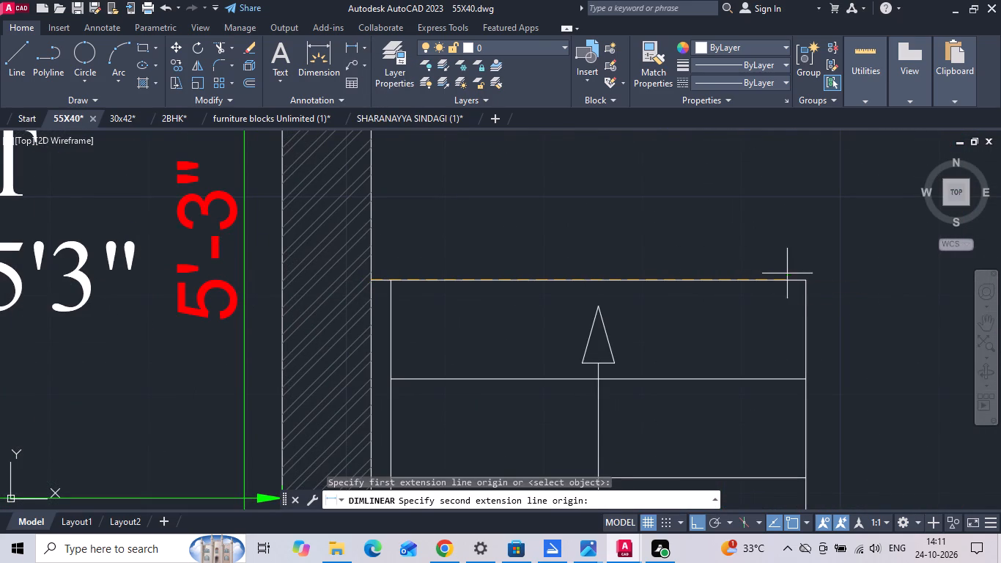
left_click(810, 281)
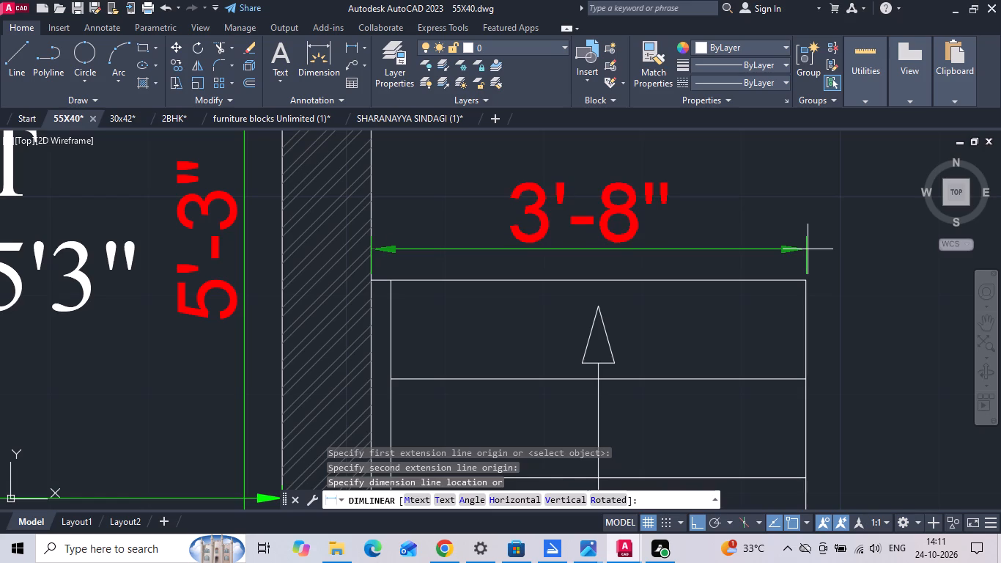
left_click(808, 249)
Add a linear dimension above the top tread of the furnished ground floor plan's stair flight beside the KITCHEN, from inner edge to wall face.
scroll(308, 297, "down", 2)
key("Return")
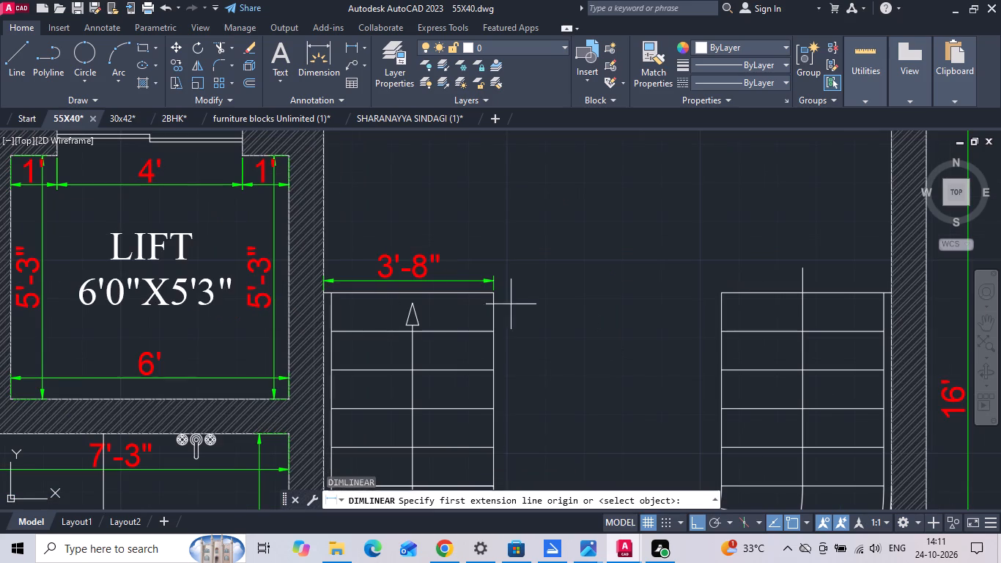
left_click(720, 292)
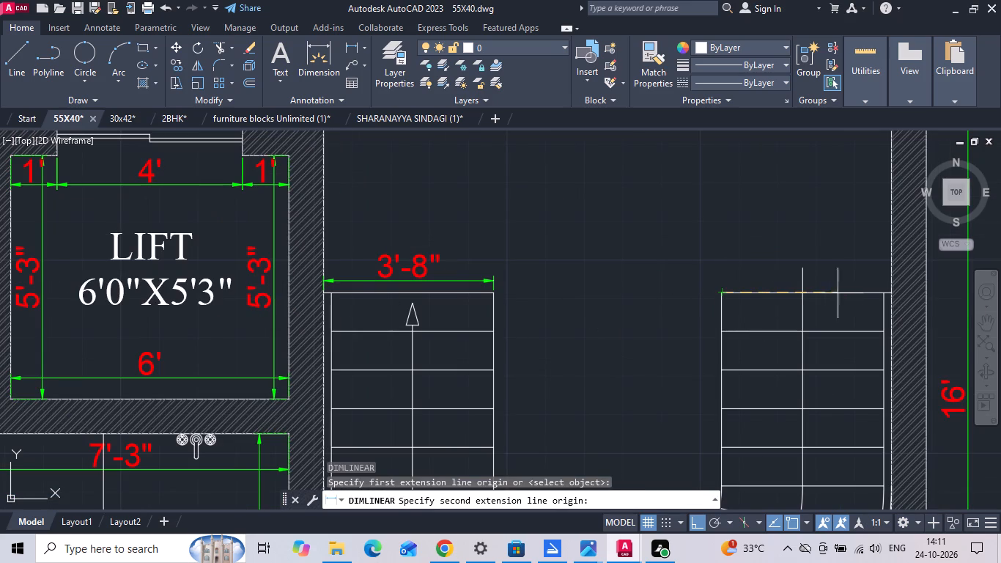
left_click(895, 293)
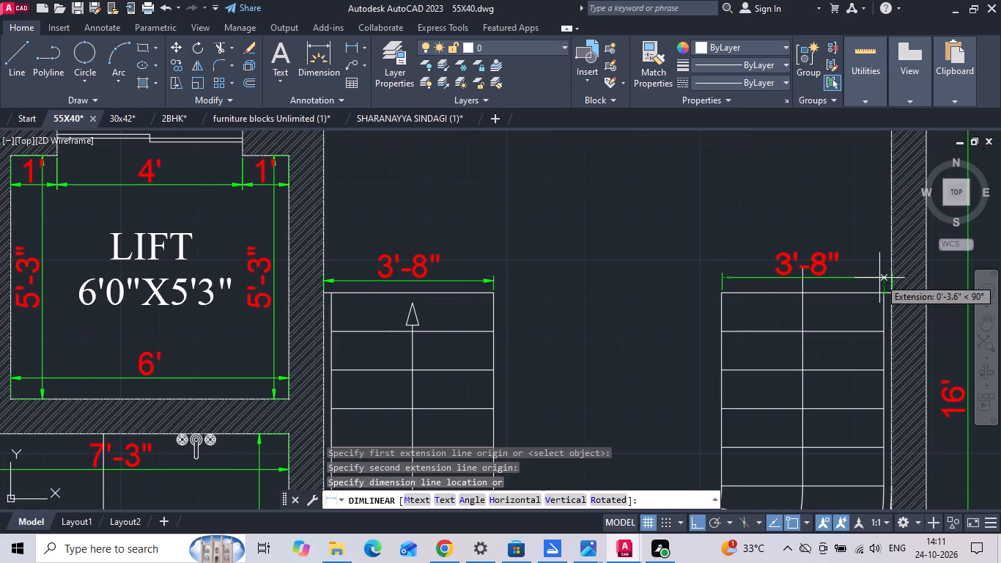
left_click(879, 278)
scroll(637, 269, "down", 2)
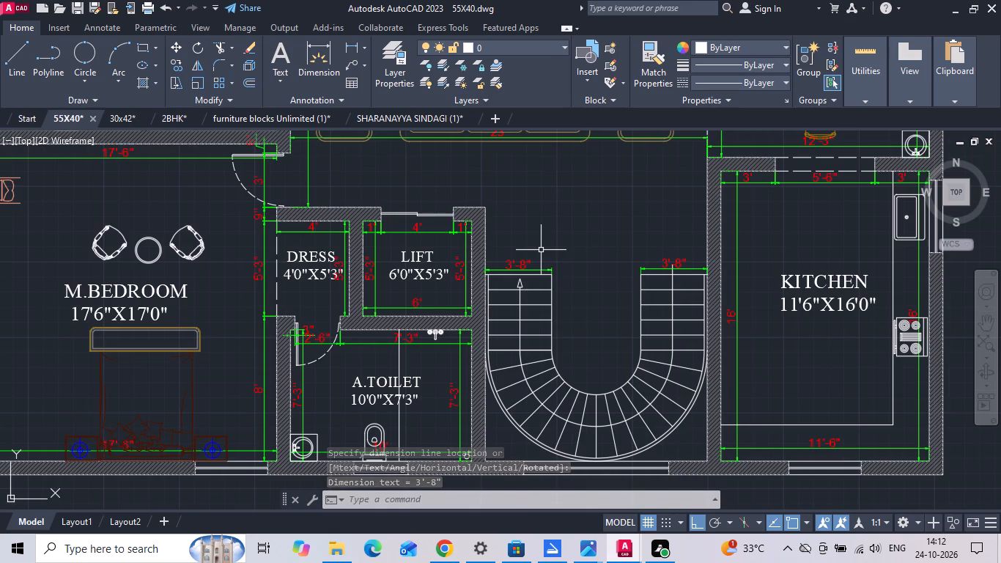
Save the 55X40 drawing.
key("ctrl+s")
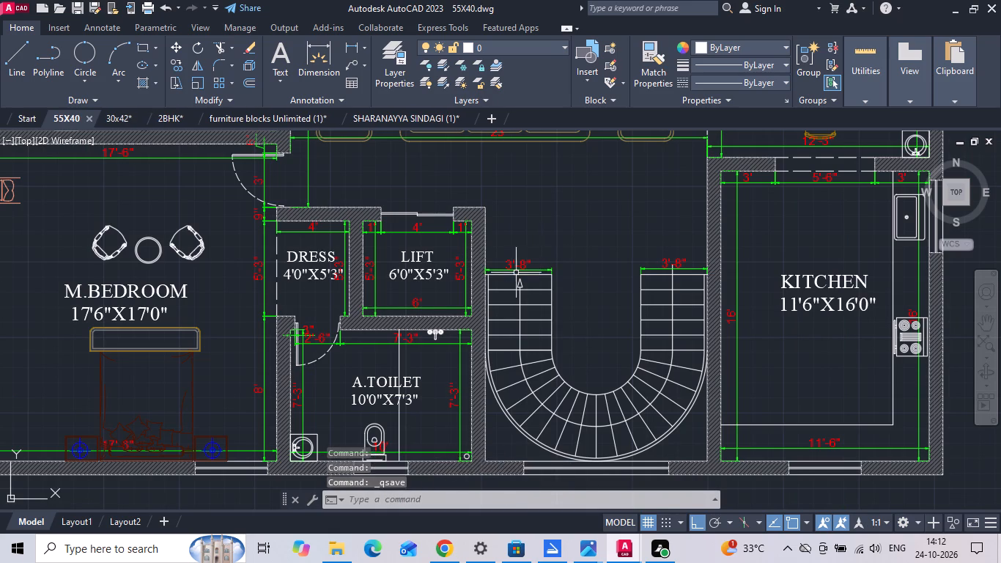
scroll(516, 273, "down", 1)
middle_click_drag(520, 285, 504, 349)
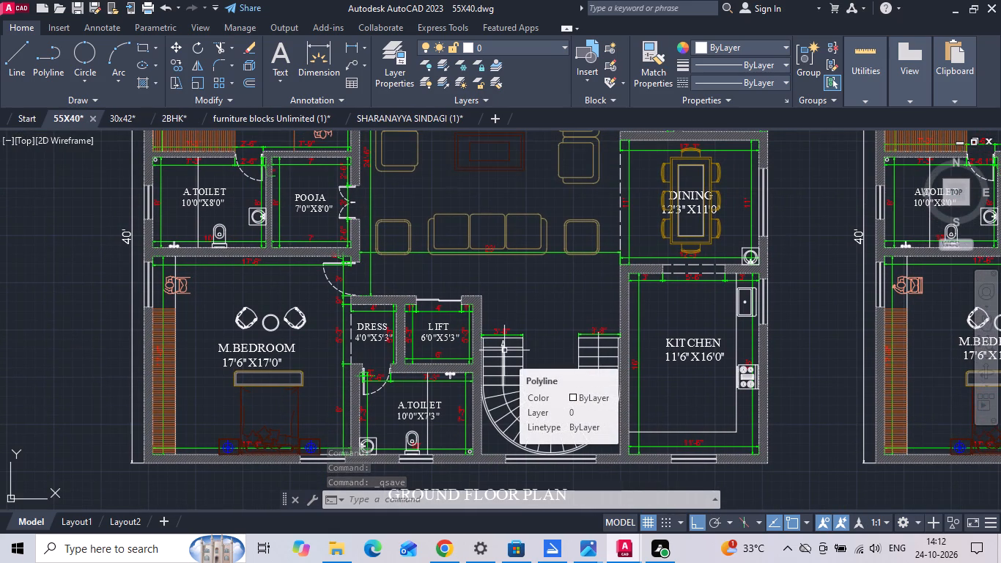
key("ctrl+s")
key("ctrl+s")
key("ctrl+s")
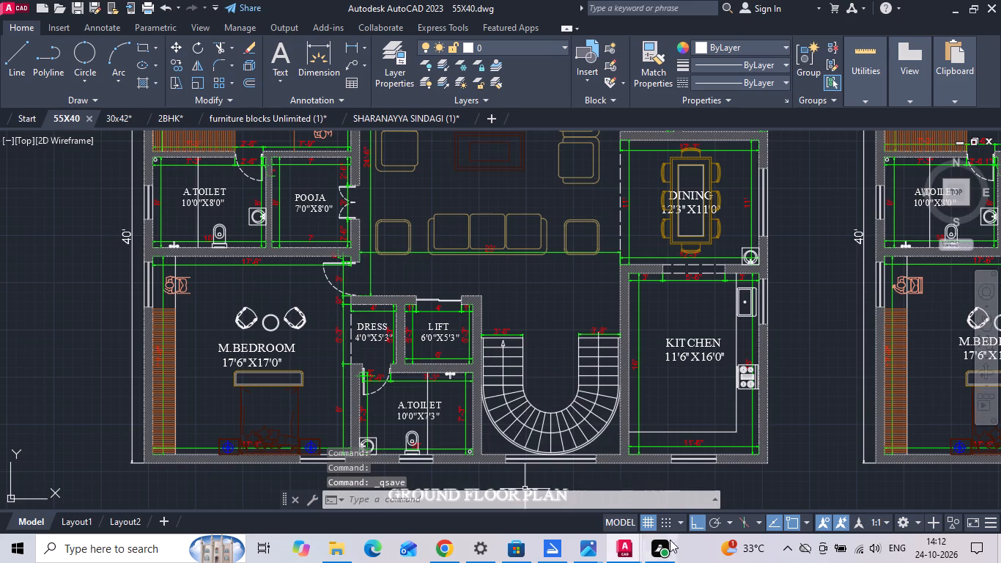
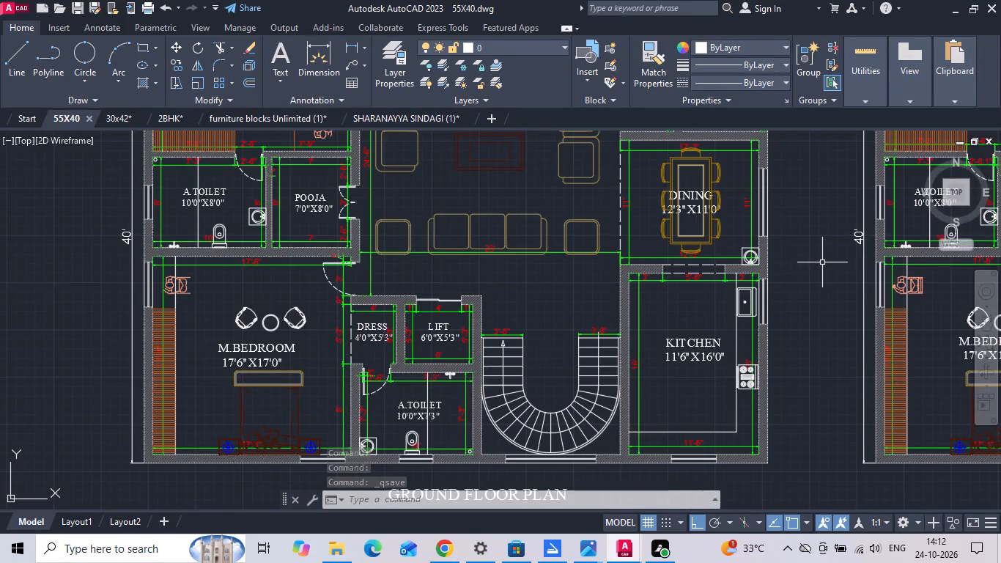
Save the drawing.
key("ctrl+s")
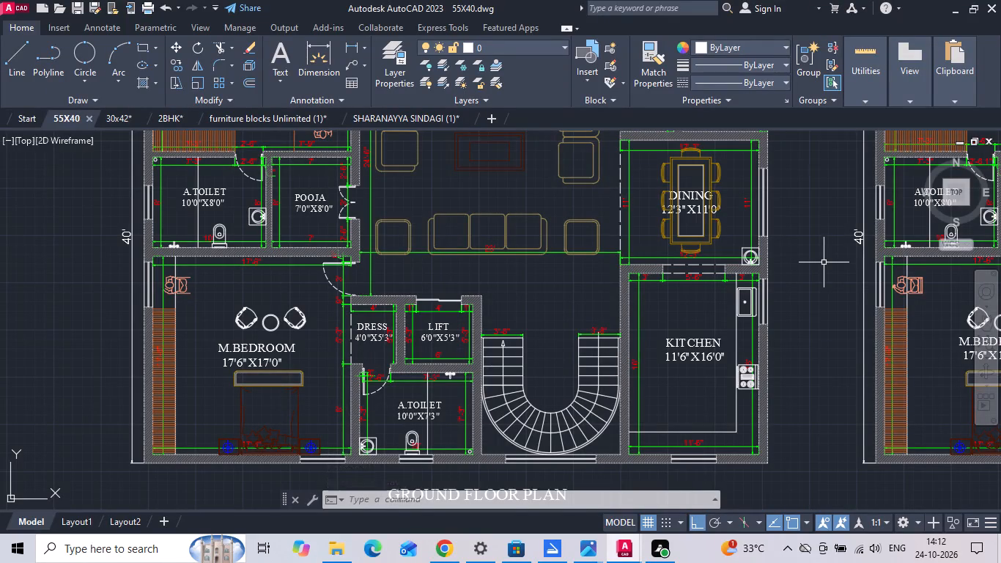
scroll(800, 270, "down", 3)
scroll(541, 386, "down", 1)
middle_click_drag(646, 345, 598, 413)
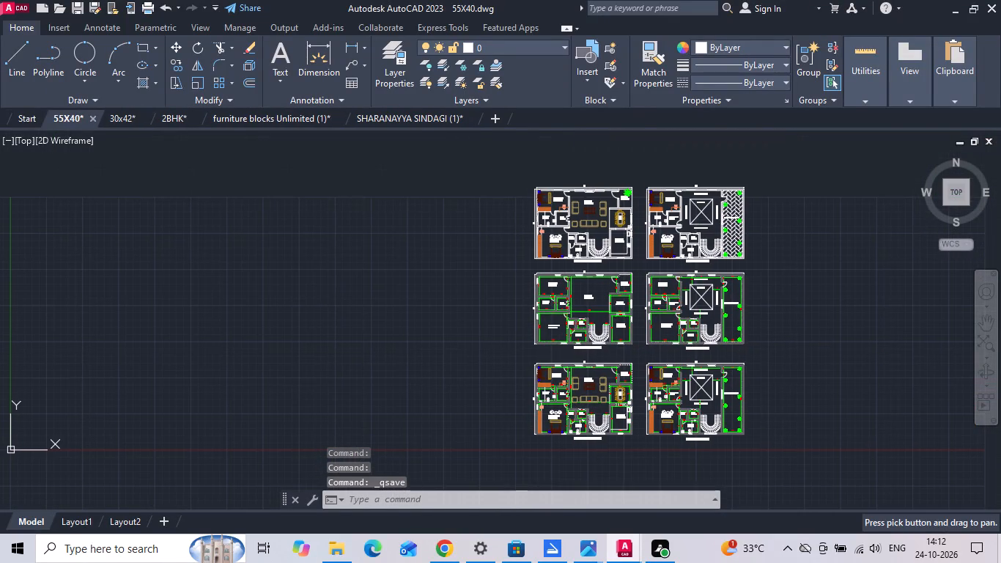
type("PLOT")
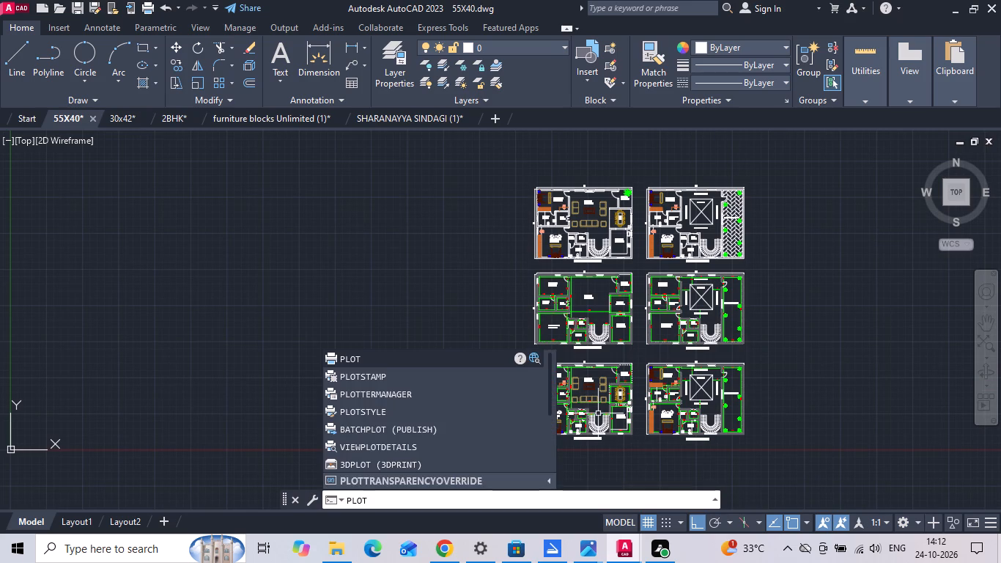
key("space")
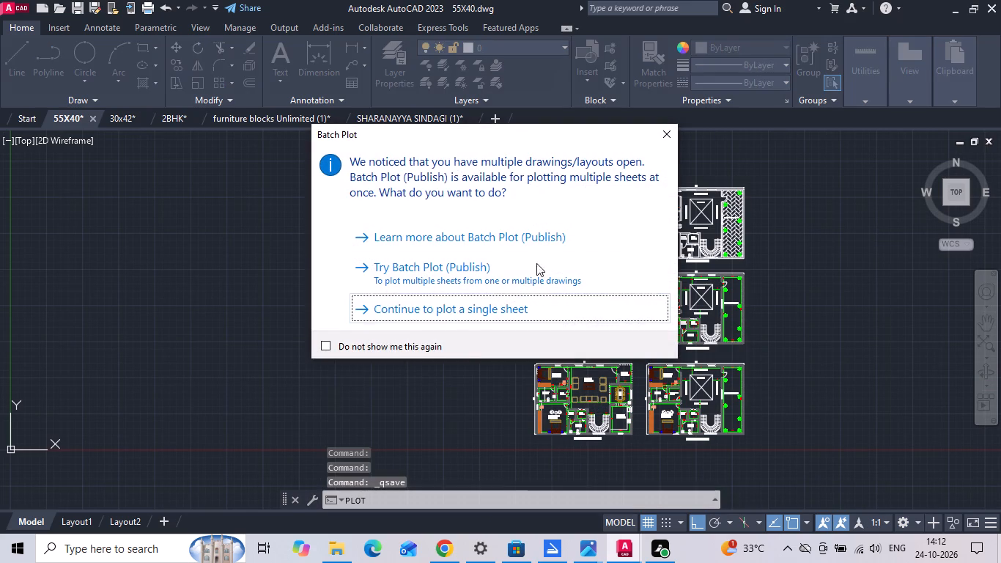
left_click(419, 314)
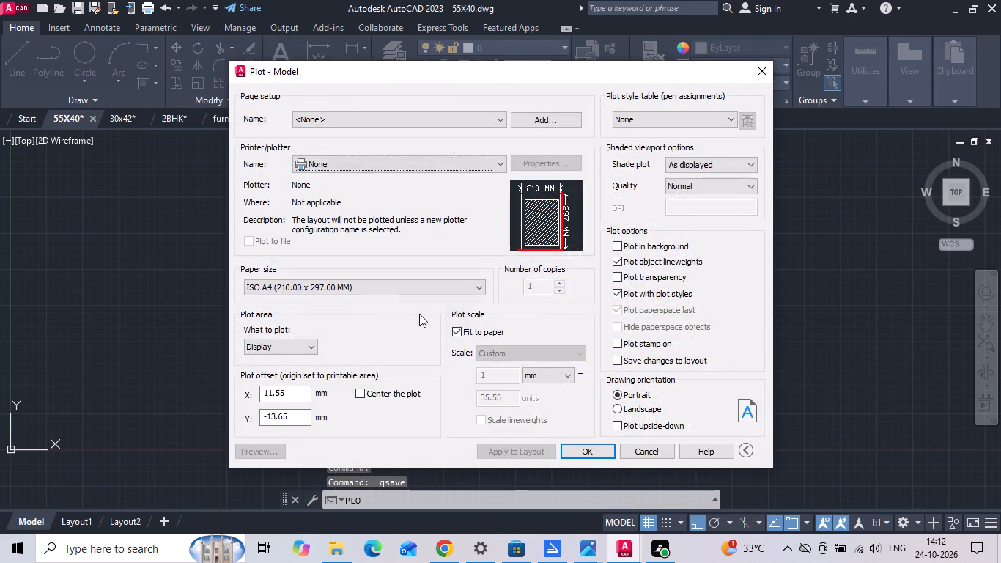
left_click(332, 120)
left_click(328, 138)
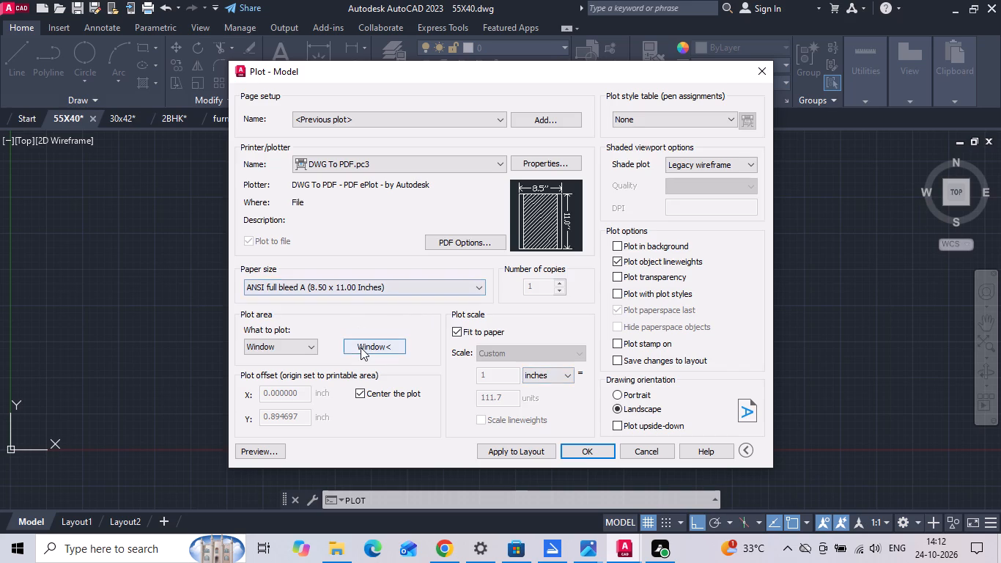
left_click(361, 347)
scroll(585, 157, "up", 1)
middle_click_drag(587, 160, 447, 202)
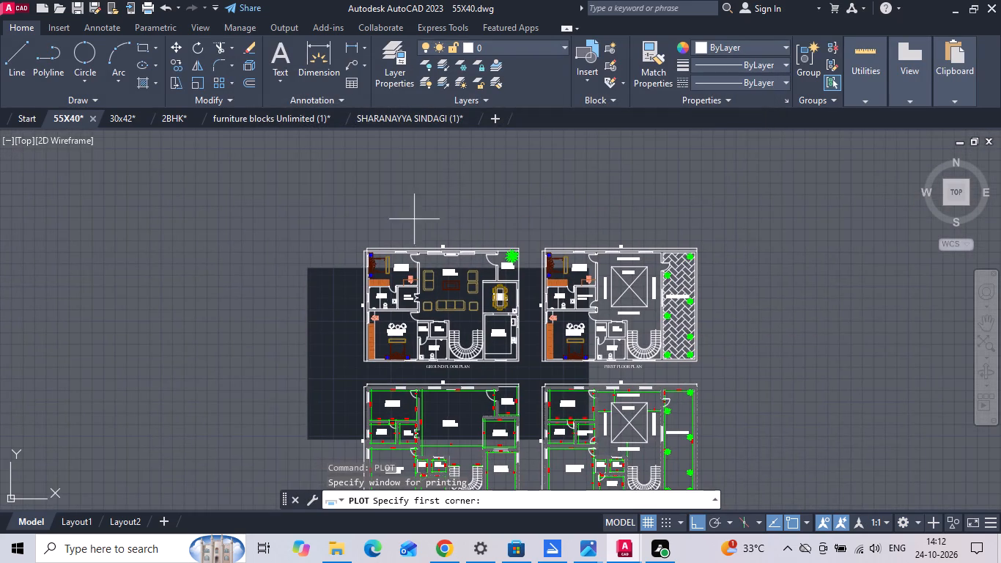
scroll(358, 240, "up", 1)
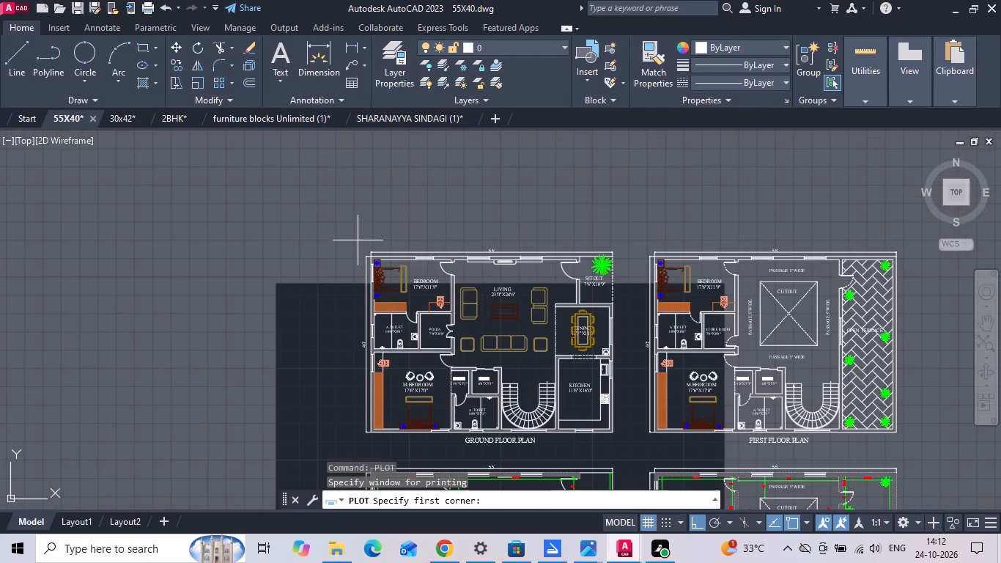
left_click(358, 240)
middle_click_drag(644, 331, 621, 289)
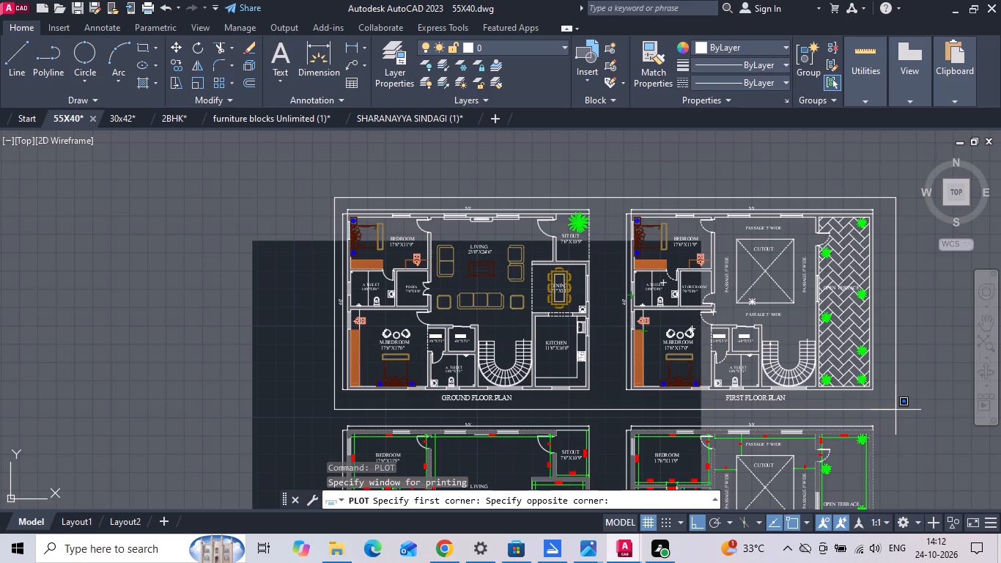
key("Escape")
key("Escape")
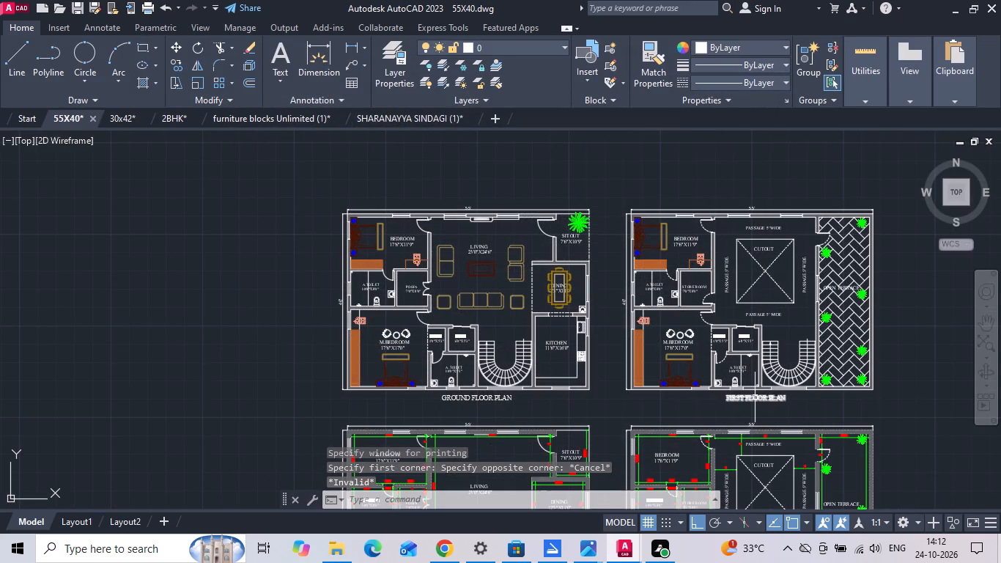
Move the GROUND FLOOR PLAN and FIRST FLOOR PLAN titles under the top pair of plans slightly further down and save the drawing.
left_click(755, 397)
left_click(481, 396)
right_click(481, 396)
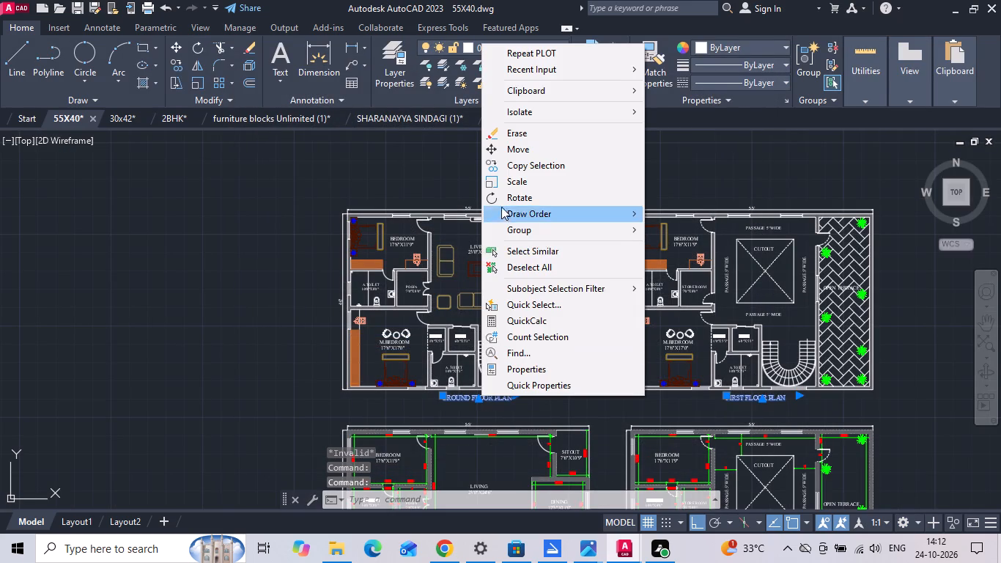
left_click(515, 150)
scroll(503, 372, "up", 3)
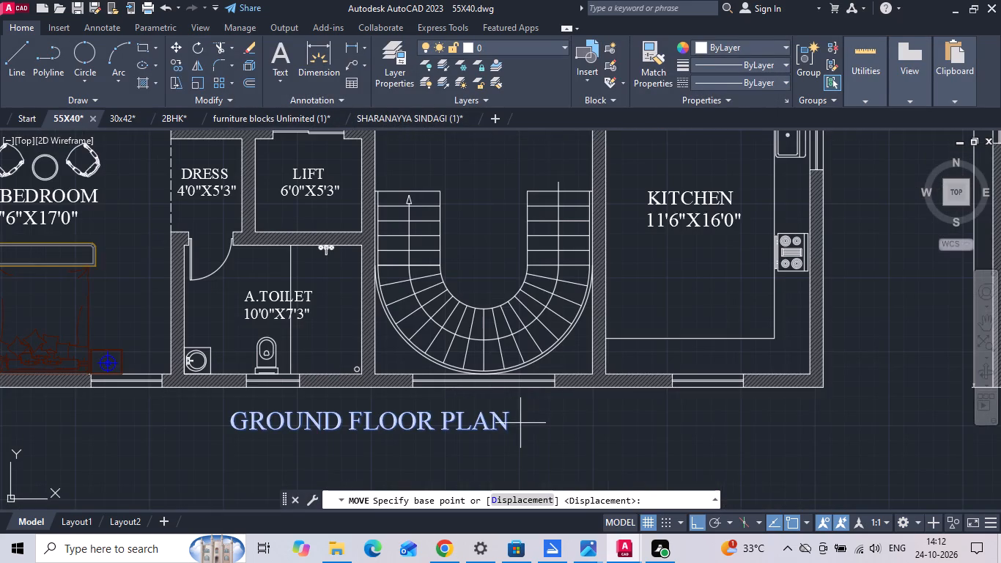
middle_click_drag(520, 423, 523, 385)
left_click(635, 398)
left_click(635, 417)
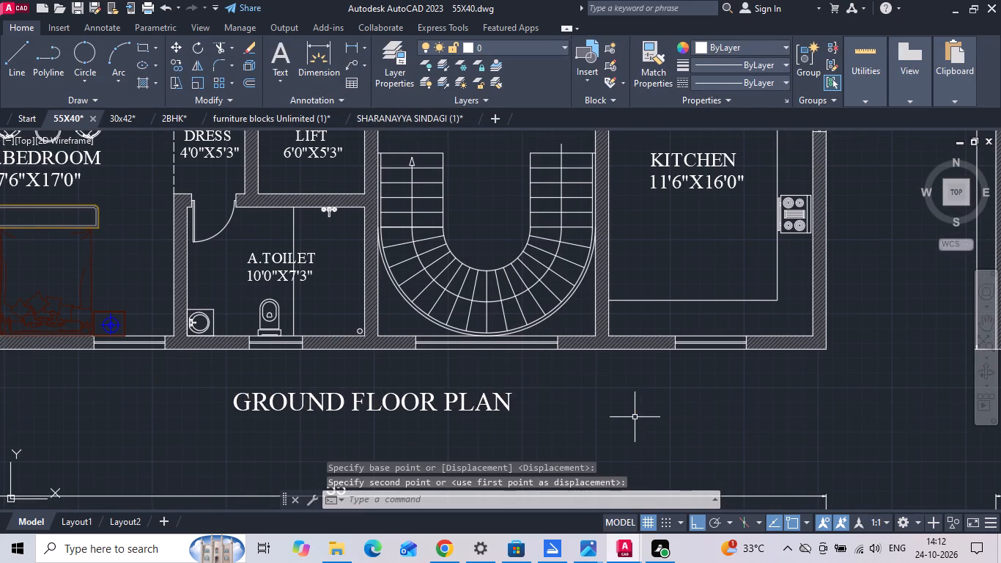
key("ctrl+s")
key("ctrl+s")
Start a single-sheet plot of the model using the <Previous plot> page setup.
type("PLO")
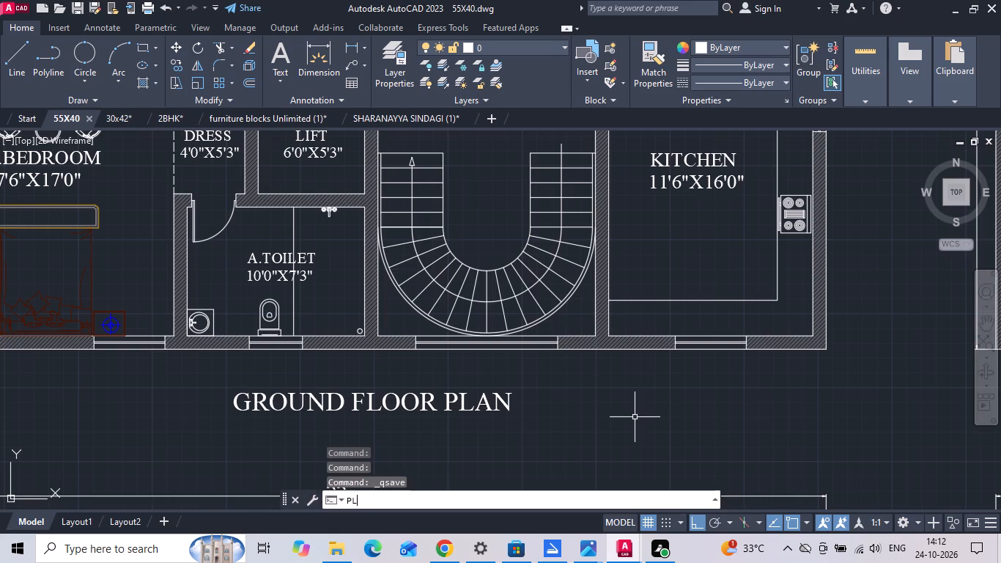
key("t")
key("space")
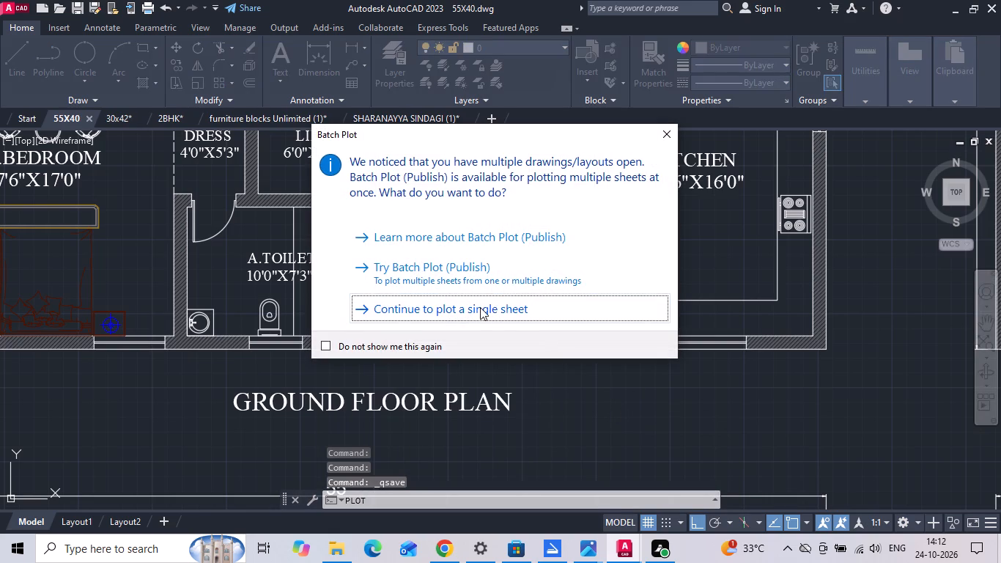
left_click(480, 307)
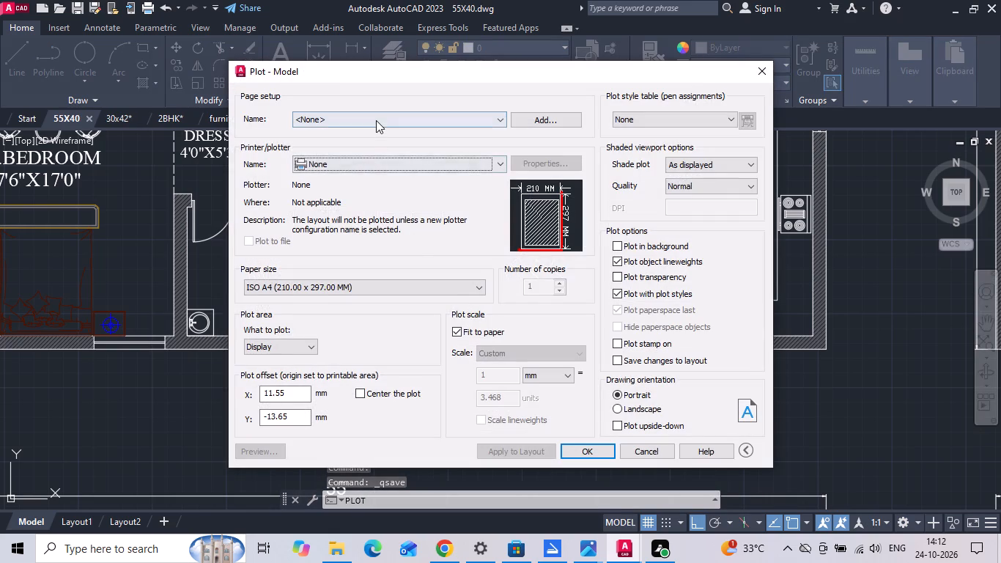
left_click(376, 119)
left_click(381, 138)
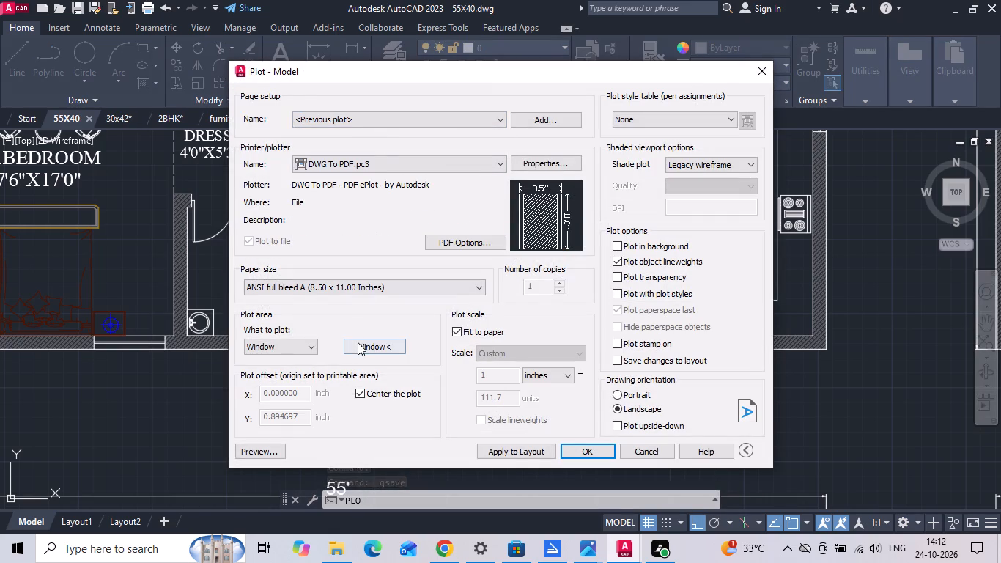
Set the plot window to enclose the top pair of ground and first floor plans, including their titles and overall dimensions.
left_click(358, 342)
scroll(387, 341, "down", 4)
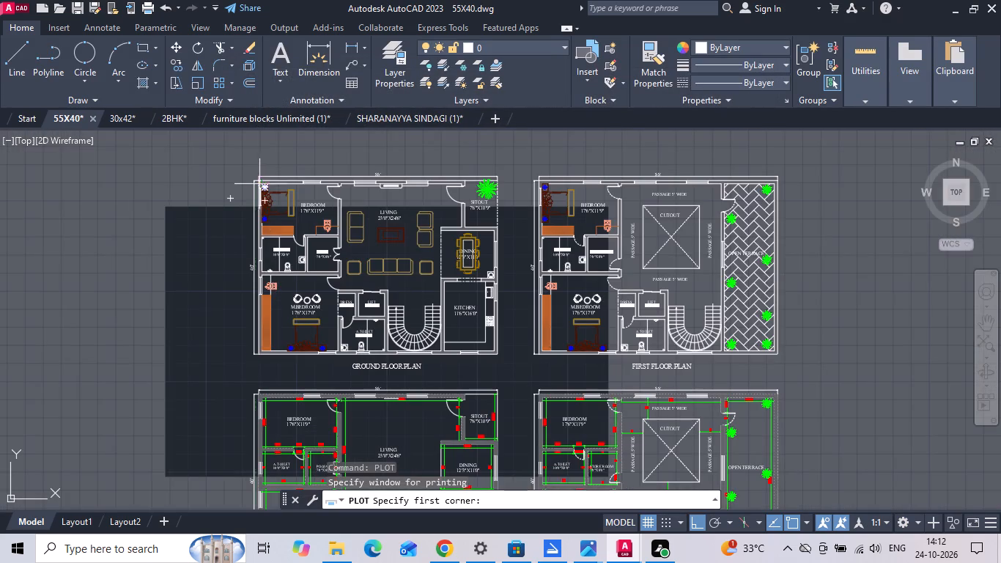
scroll(231, 174, "up", 2)
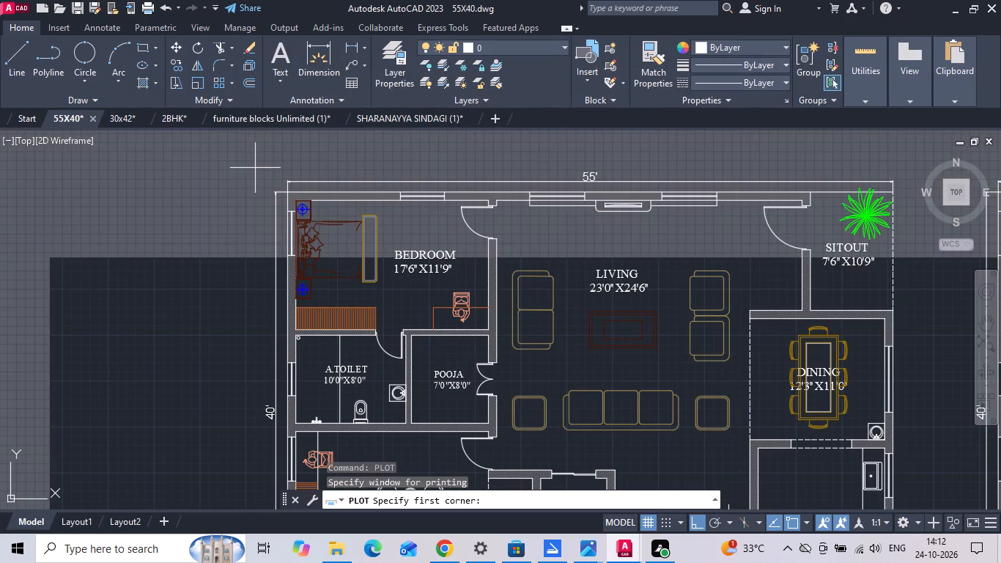
left_click(259, 166)
scroll(259, 166, "down", 2)
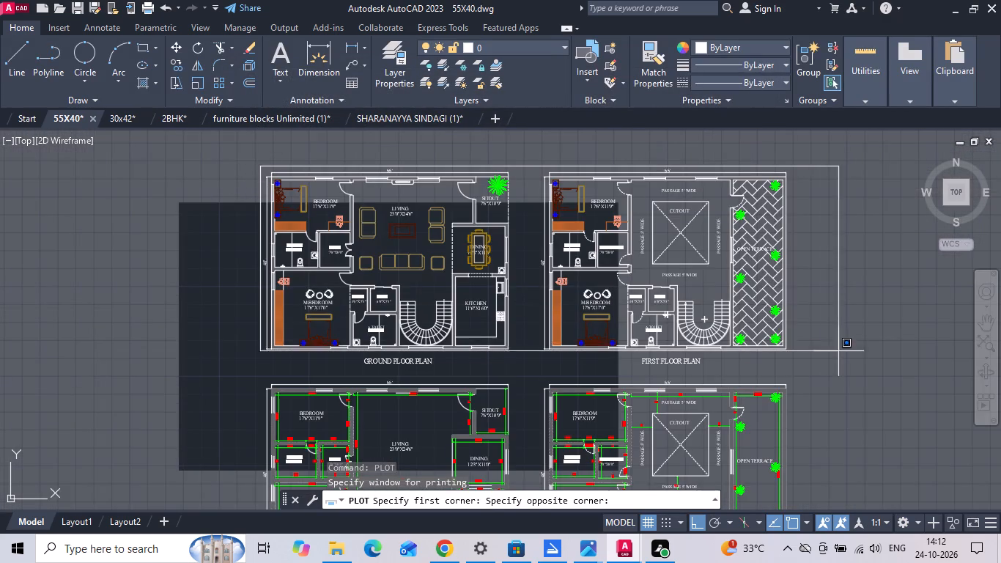
scroll(807, 369, "up", 1)
scroll(807, 369, "down", 1)
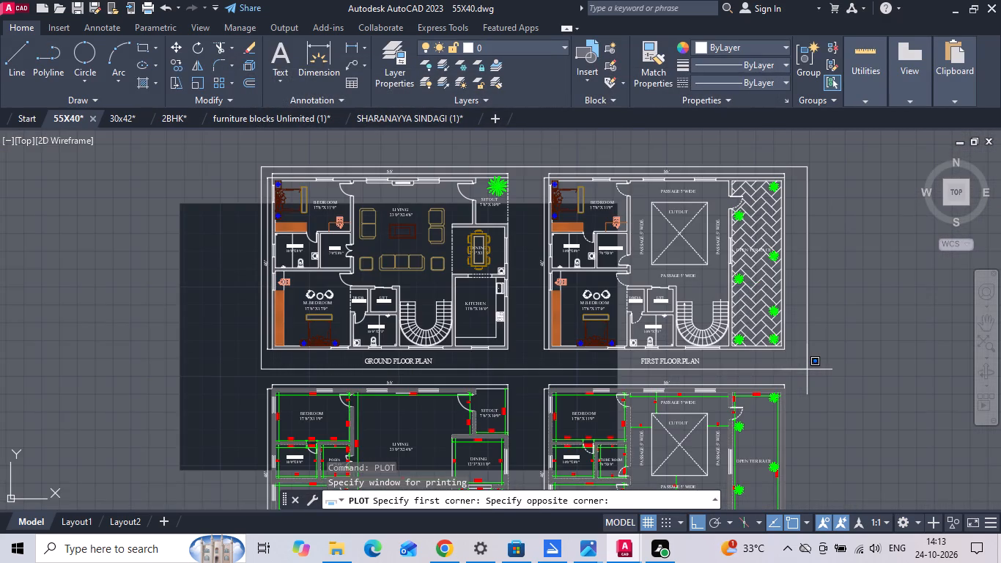
scroll(802, 369, "up", 1)
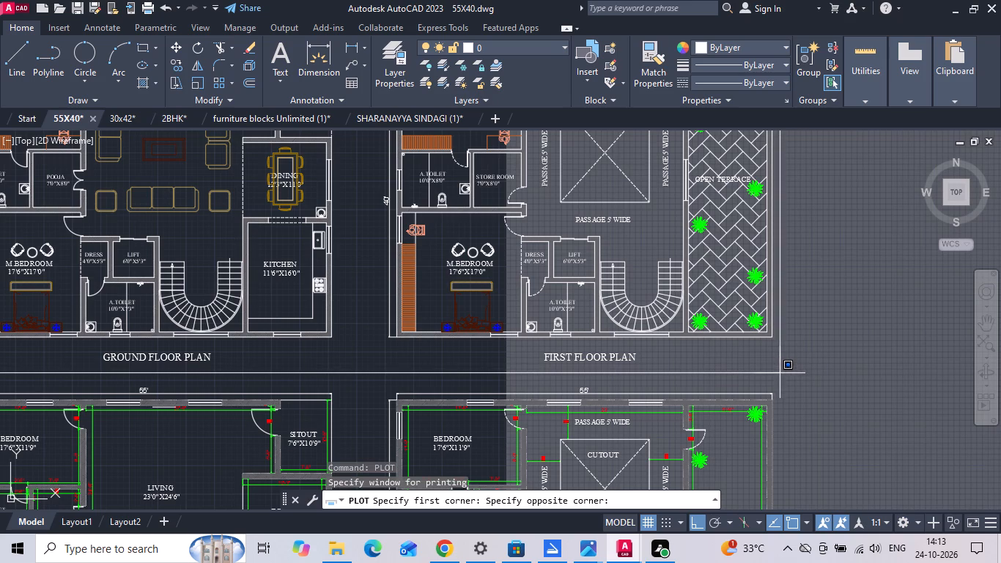
left_click(786, 374)
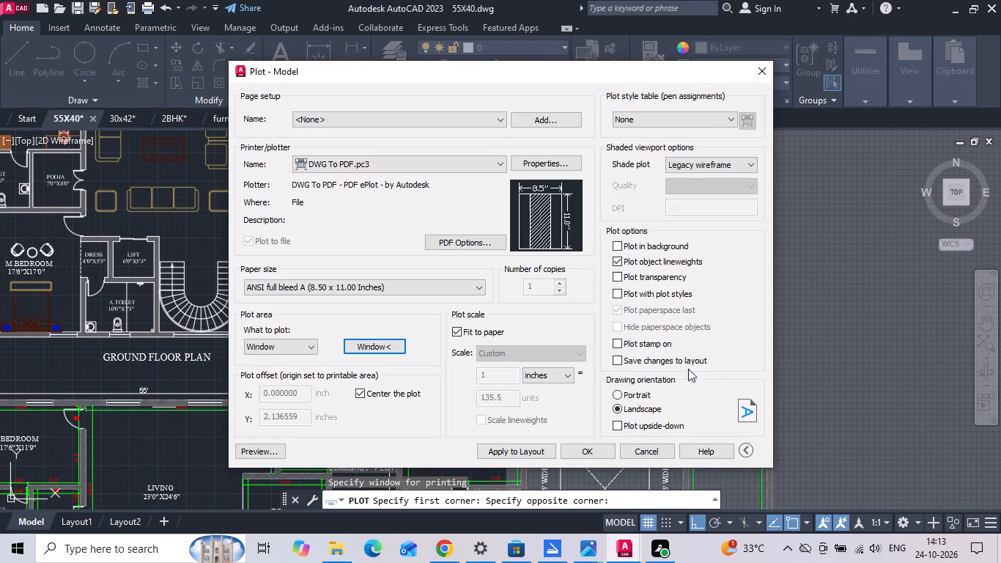
Preview the plot and examine both floor plans on the sheet.
left_click(276, 448)
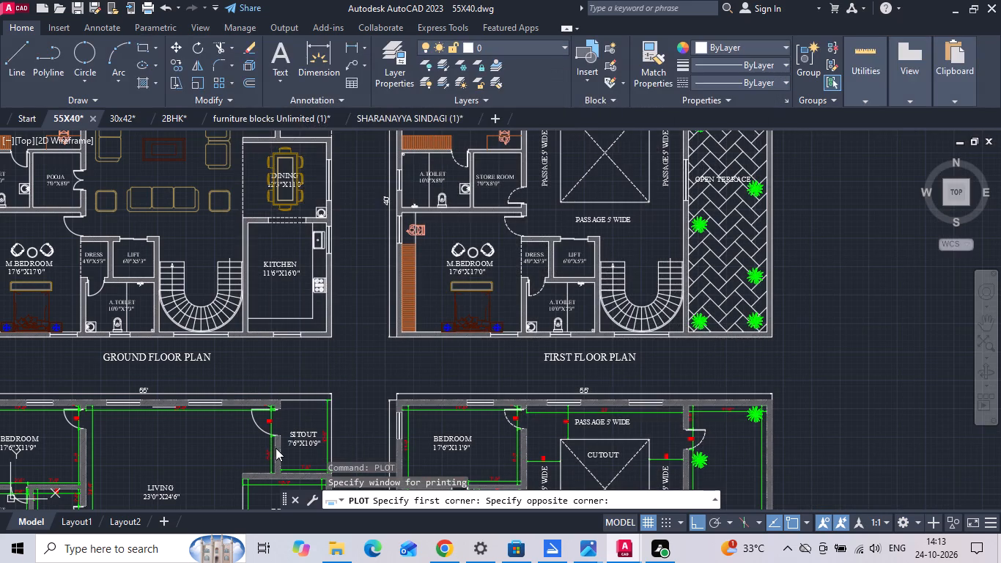
scroll(372, 226, "up", 1)
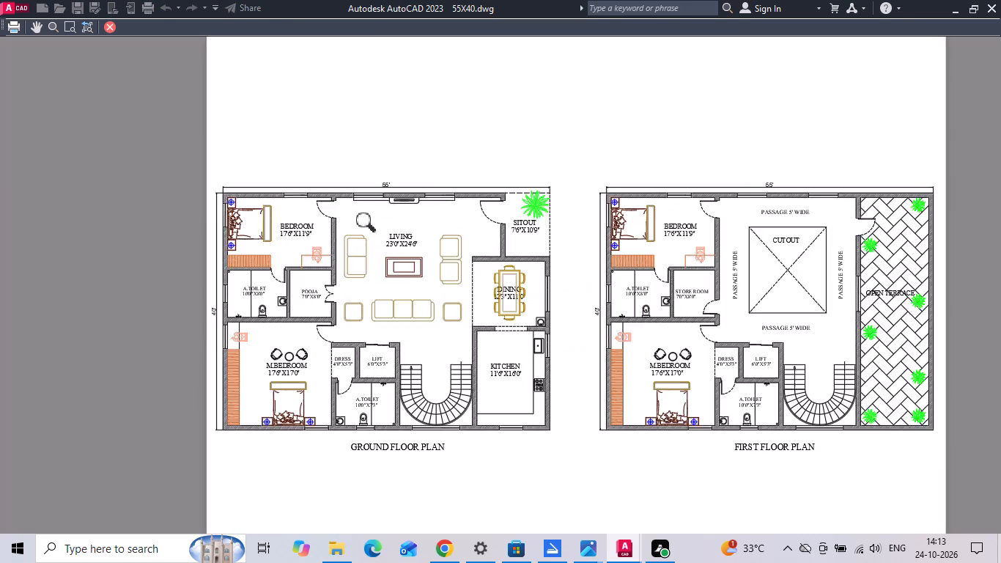
scroll(372, 226, "up", 1)
scroll(481, 236, "down", 1)
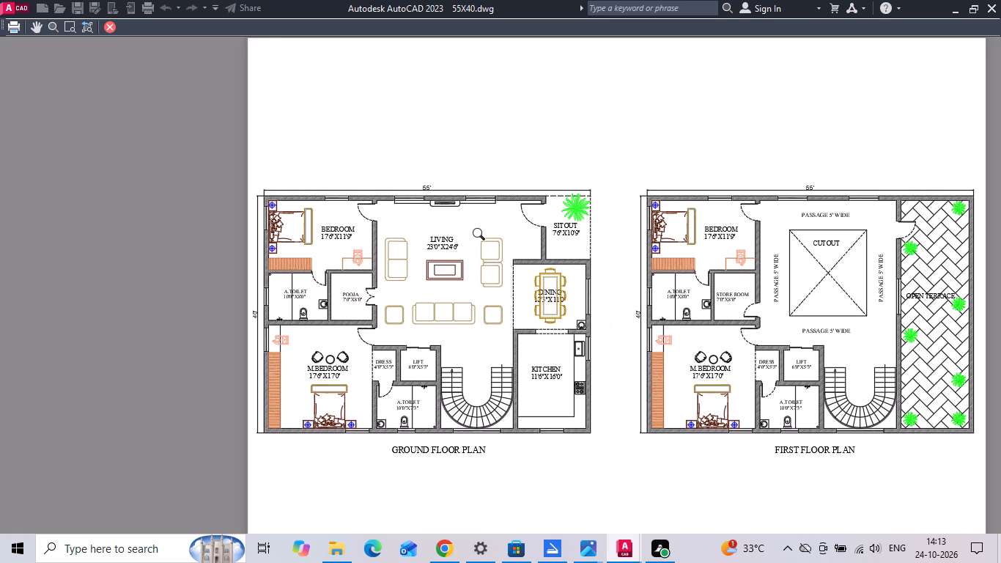
key("space")
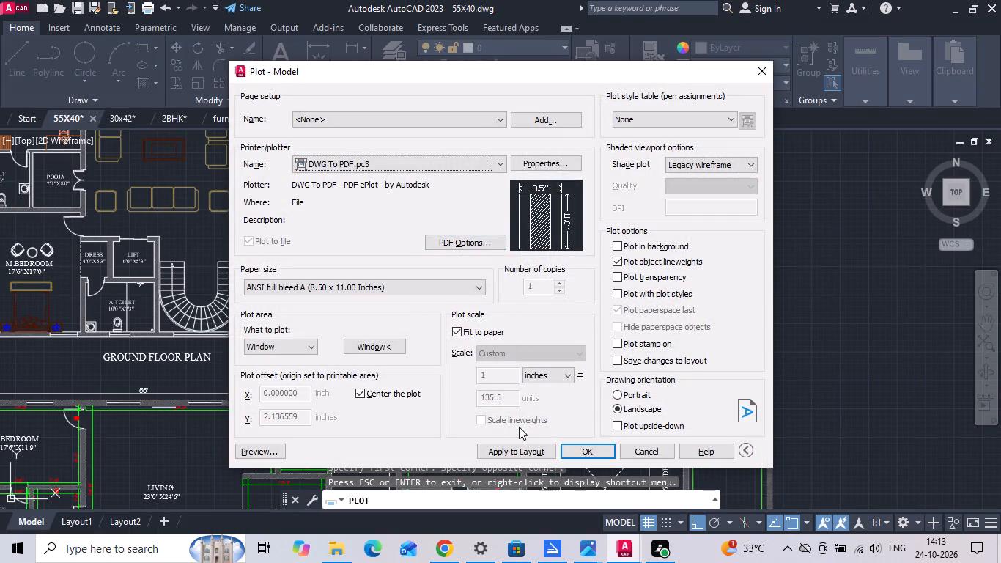
Plot the sheet to a PDF named 55X40 in the INTERNSHIP folder on the Desktop, and close the PDF opened in Edge.
left_click(580, 455)
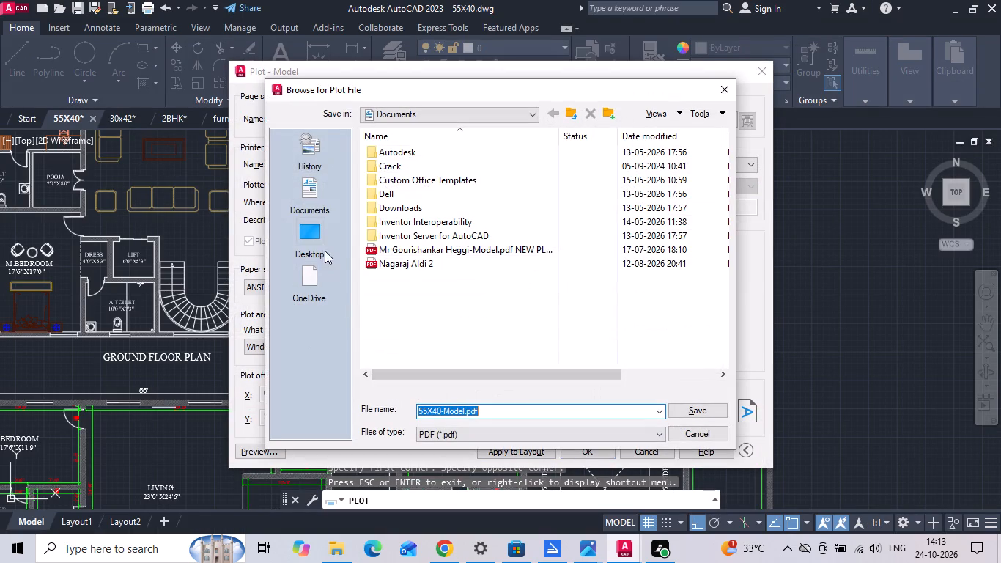
left_click(325, 246)
double_click(410, 232)
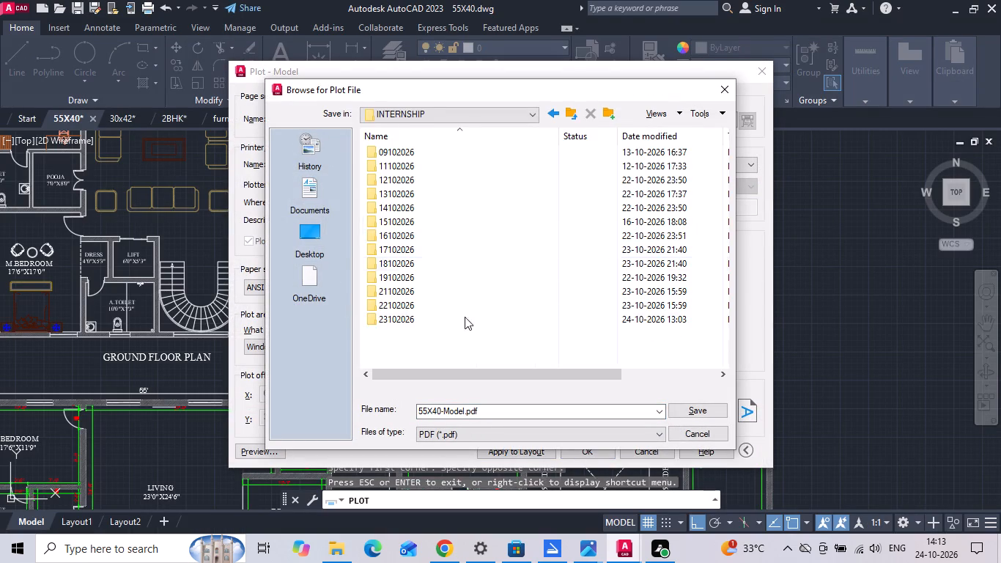
double_click(498, 410)
key("BackSpace")
key("BackSpace")
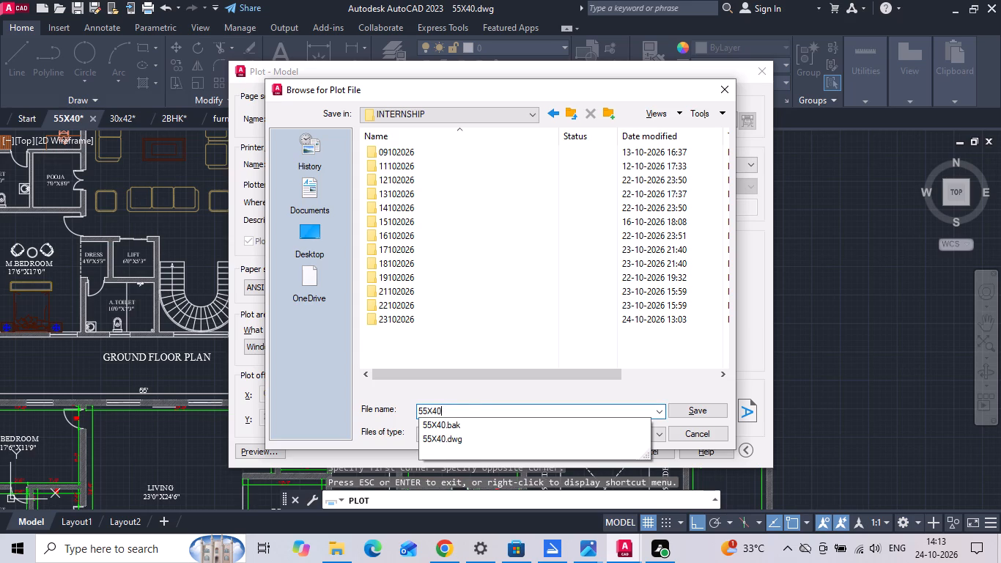
key("space")
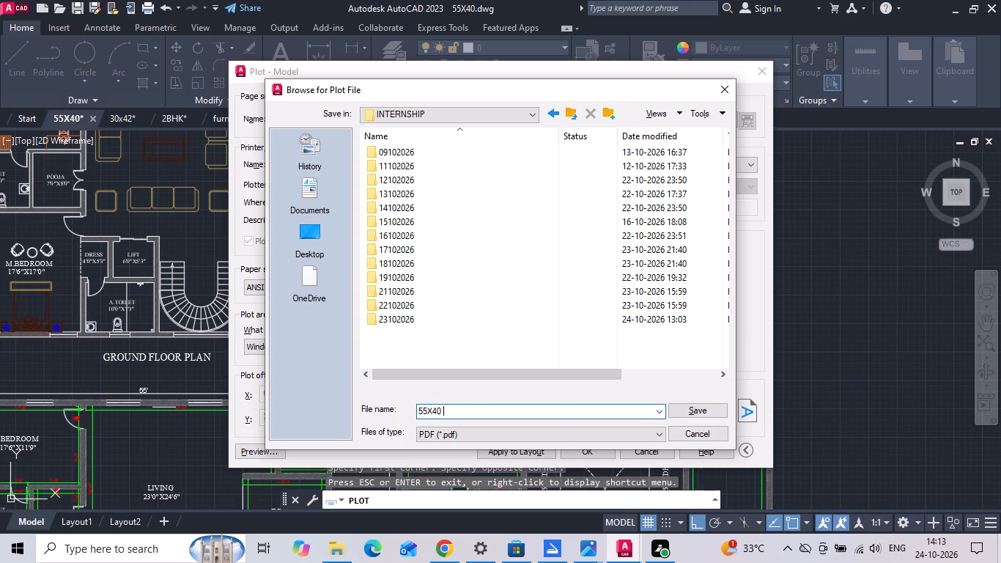
left_click(682, 405)
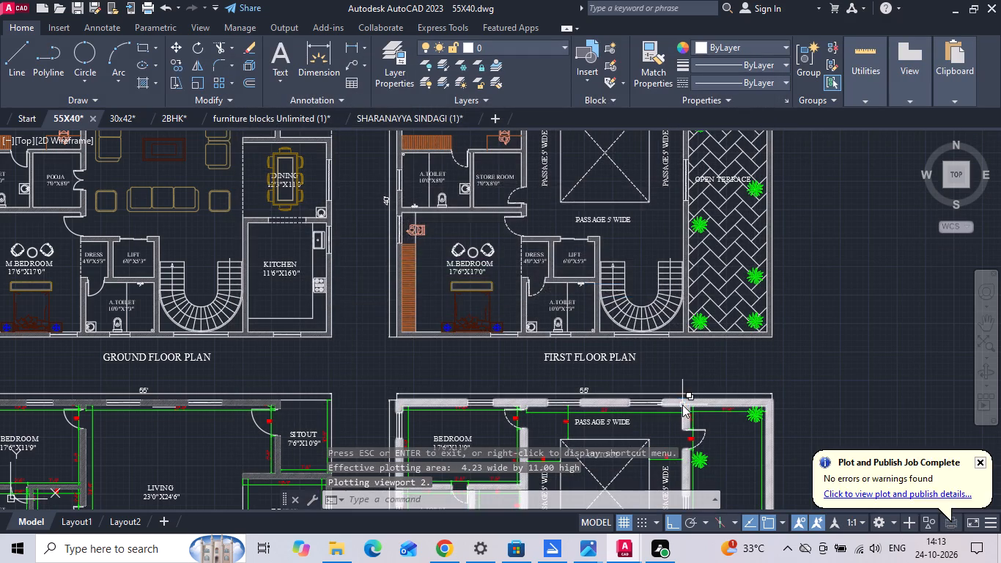
left_click(1000, 0)
Start a single-sheet plot of the model using the <Previous plot> page setup.
scroll(654, 248, "down", 2)
middle_click_drag(539, 342, 545, 317)
key("p")
key("l")
type("OT")
key("space")
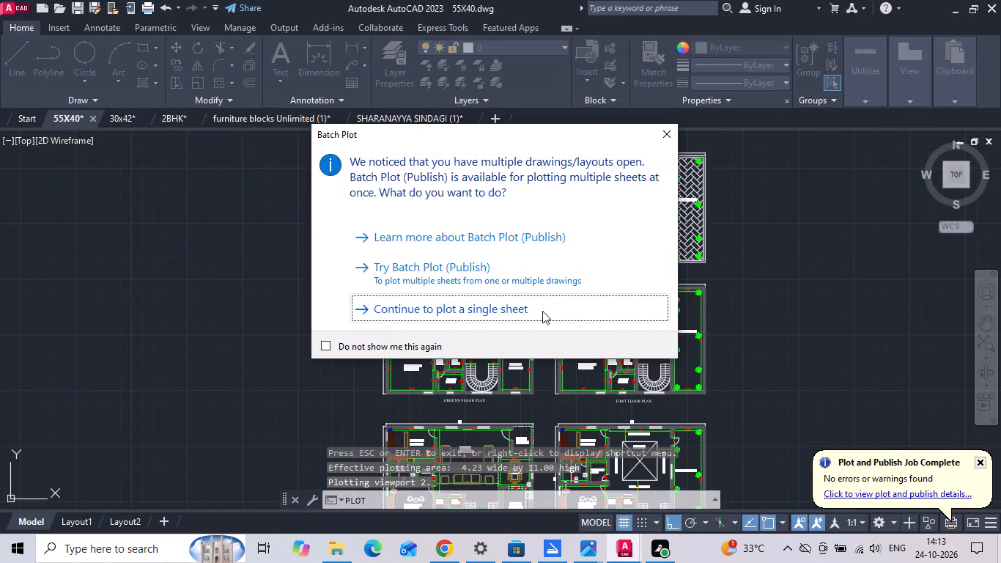
left_click(512, 309)
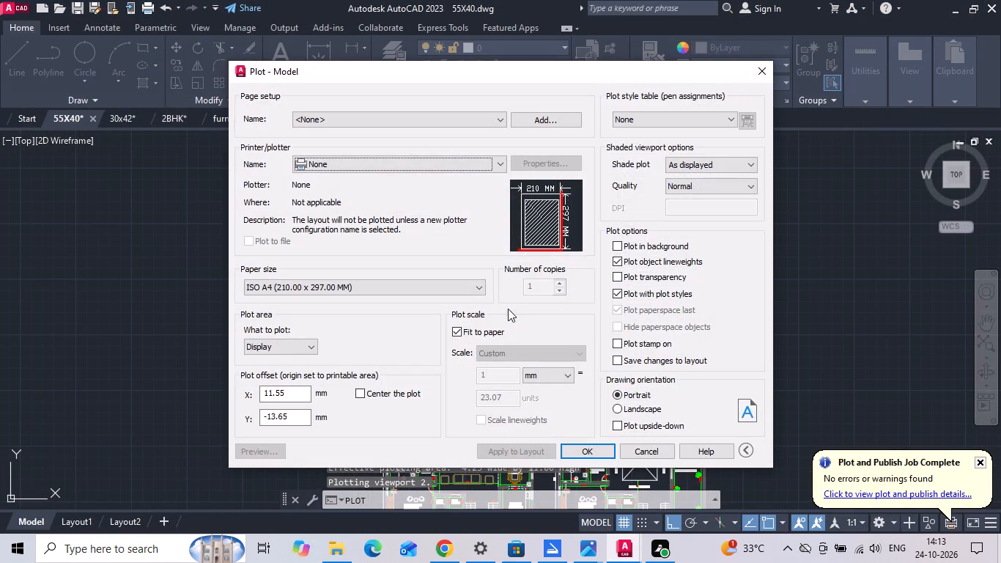
left_click(328, 122)
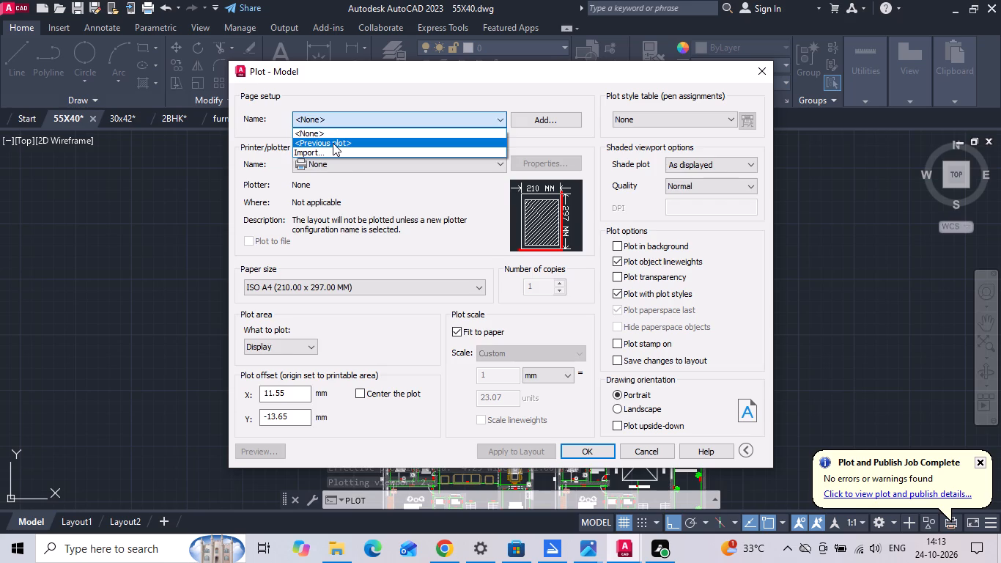
left_click(333, 143)
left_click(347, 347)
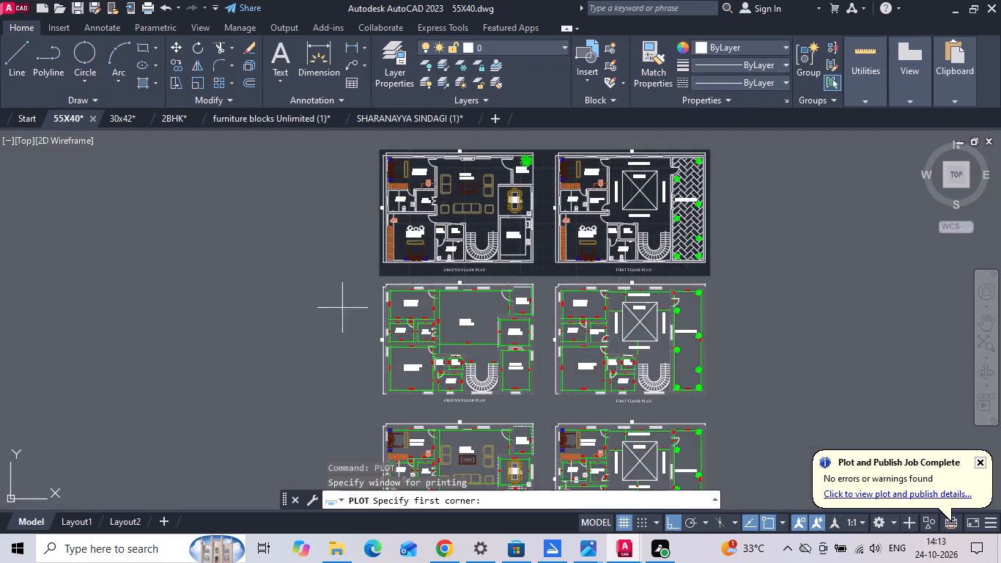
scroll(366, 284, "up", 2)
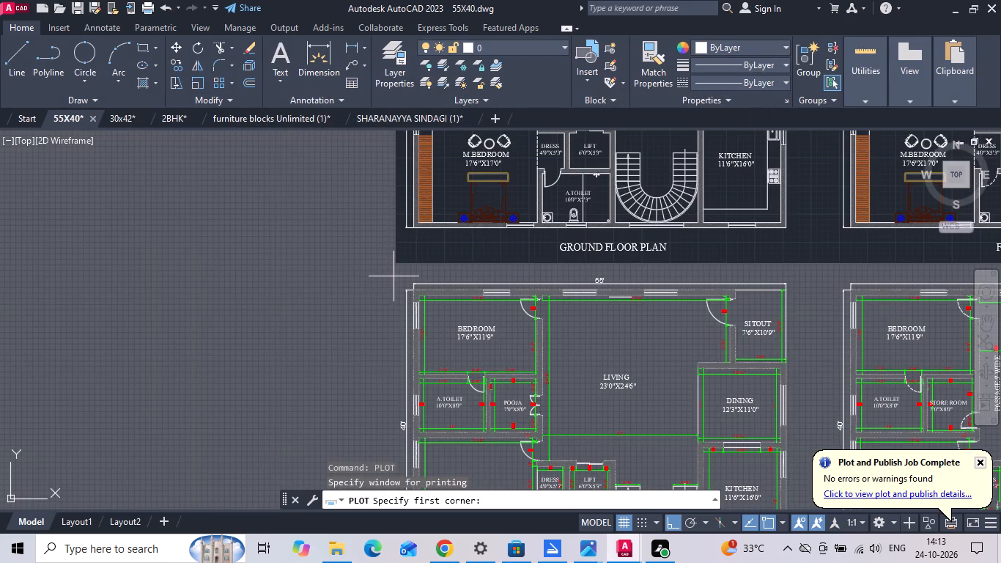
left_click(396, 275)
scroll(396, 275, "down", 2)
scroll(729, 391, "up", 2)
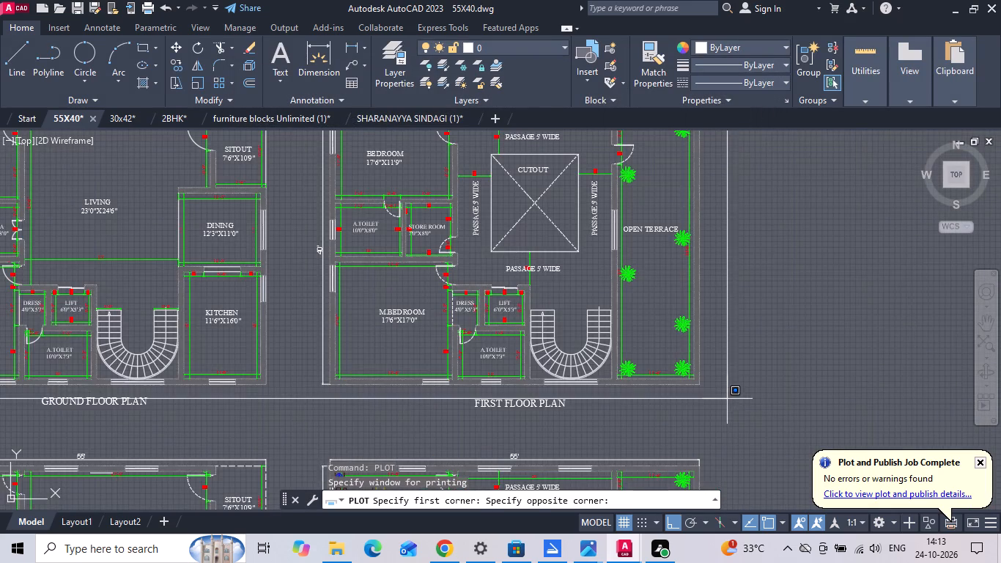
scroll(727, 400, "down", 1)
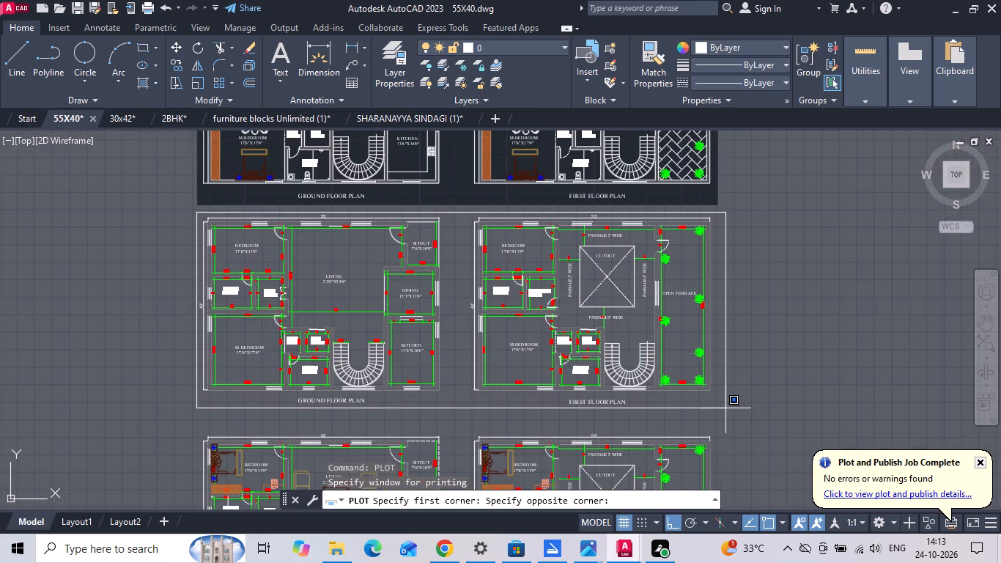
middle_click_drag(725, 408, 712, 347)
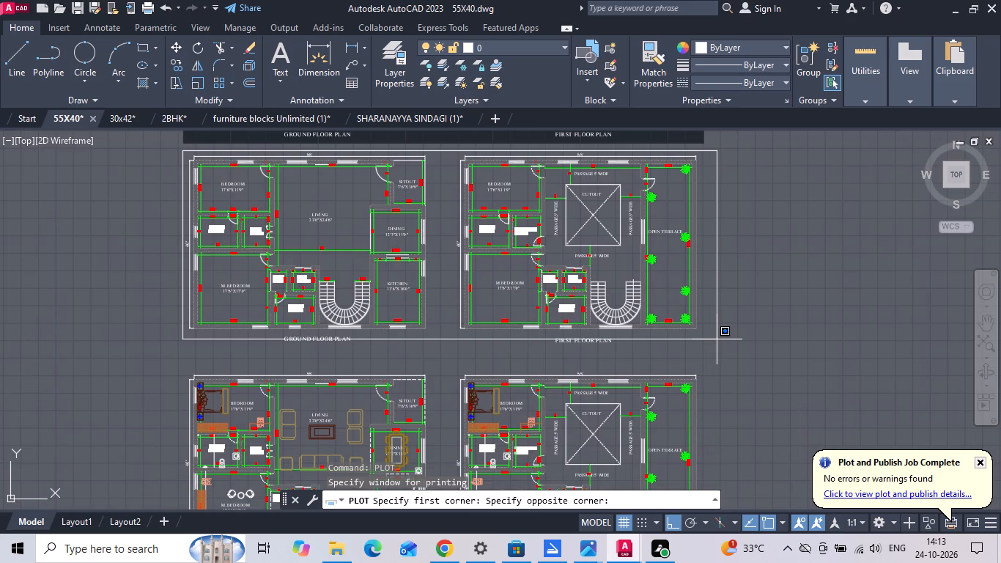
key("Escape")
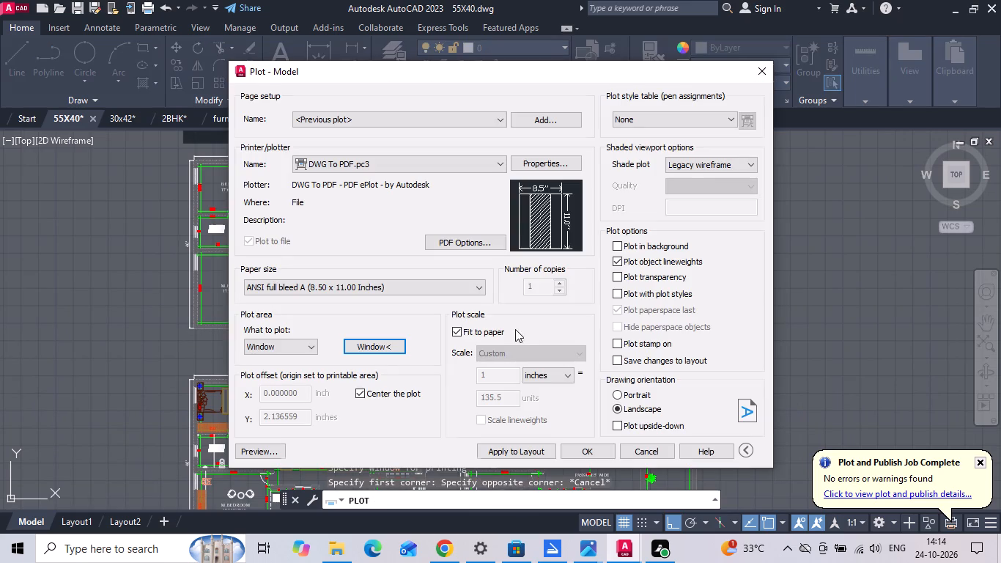
Set the plot window to enclose the bottom pair of furnished, dimensioned ground and first floor plans, including their titles and overall dimensions.
left_click(361, 349)
scroll(459, 297, "down", 1)
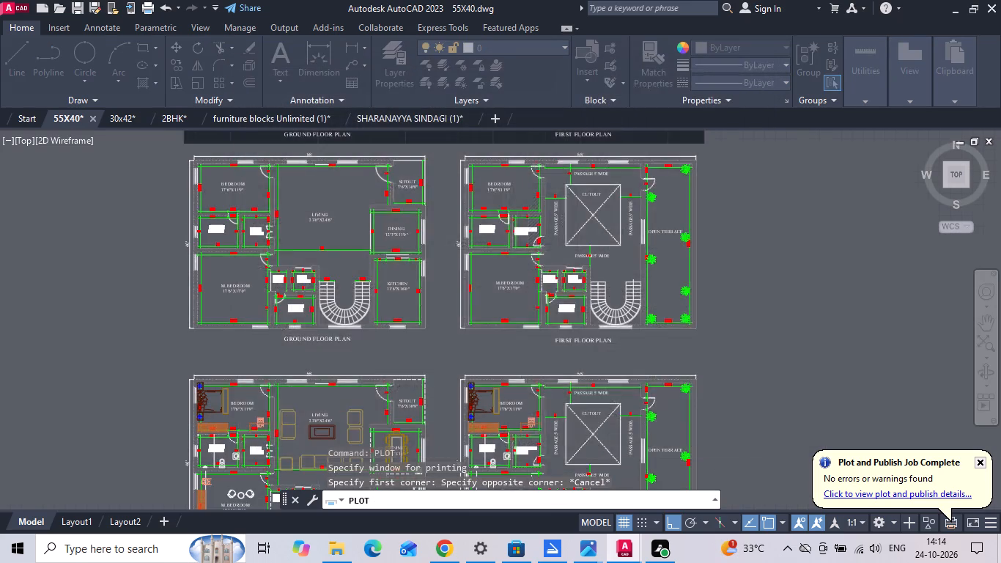
middle_click_drag(307, 342, 347, 273)
scroll(330, 271, "up", 1)
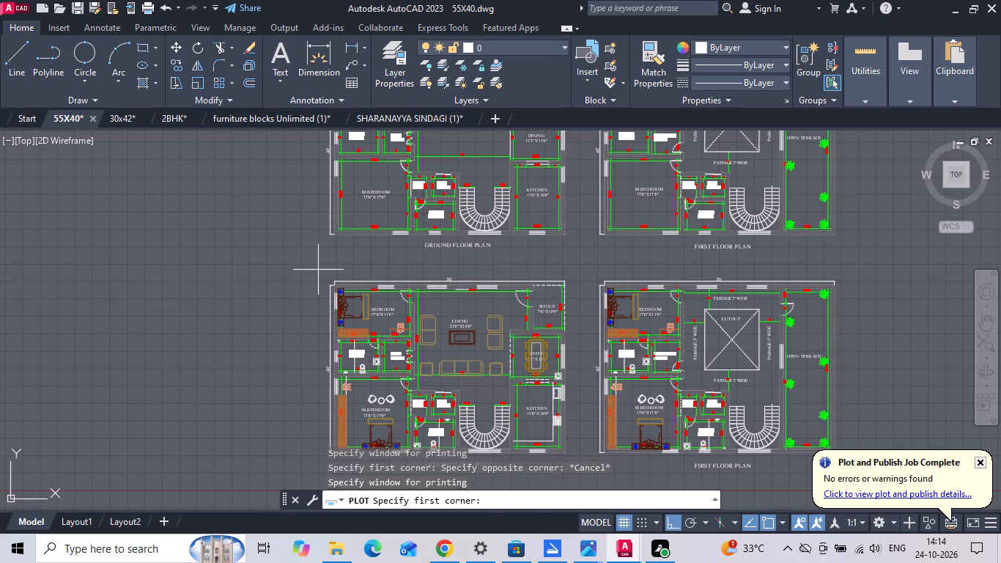
left_click(318, 270)
middle_click_drag(643, 396, 637, 336)
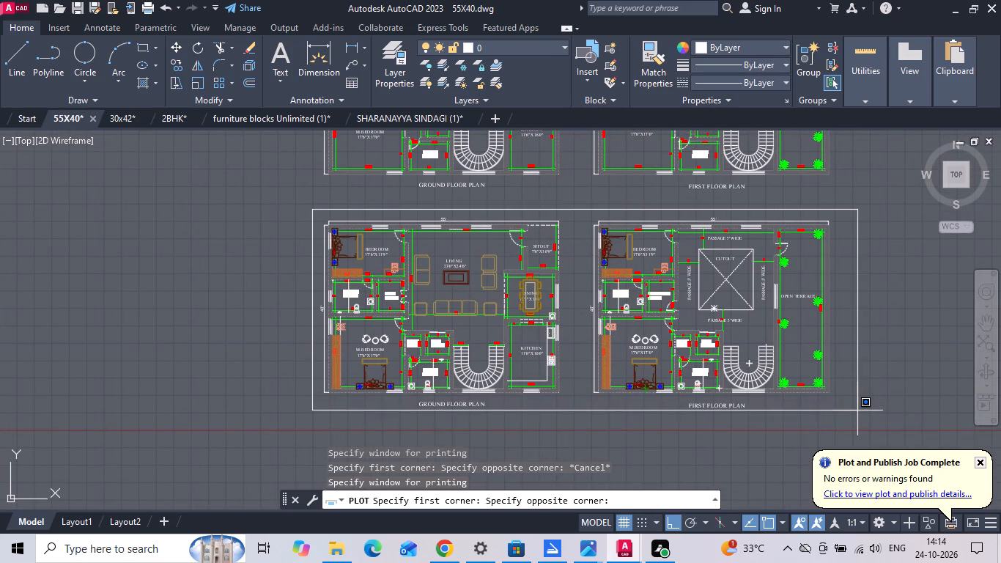
left_click(858, 417)
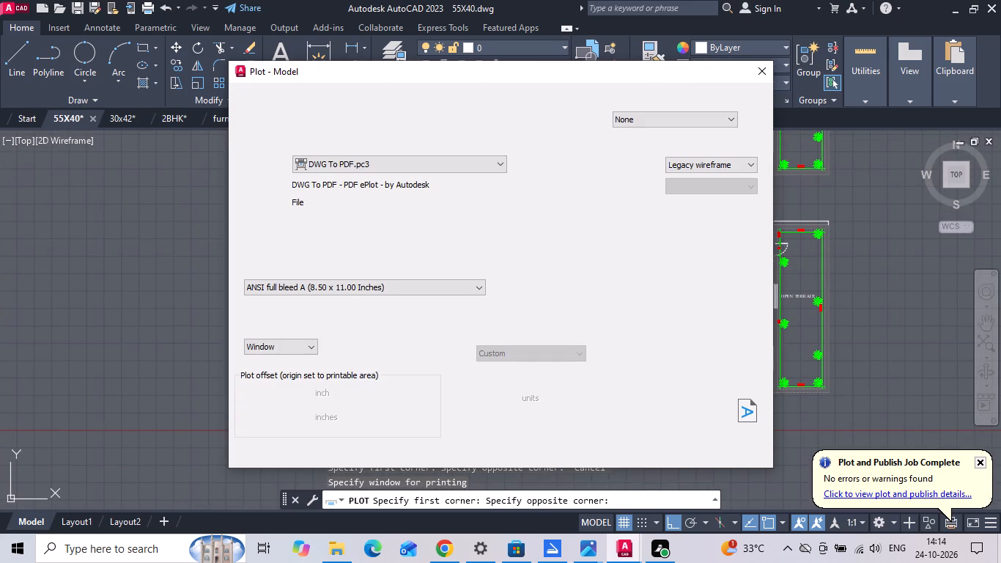
Preview the plot and examine how the furnished, dimensioned floor plans sit on the sheet.
left_click(273, 451)
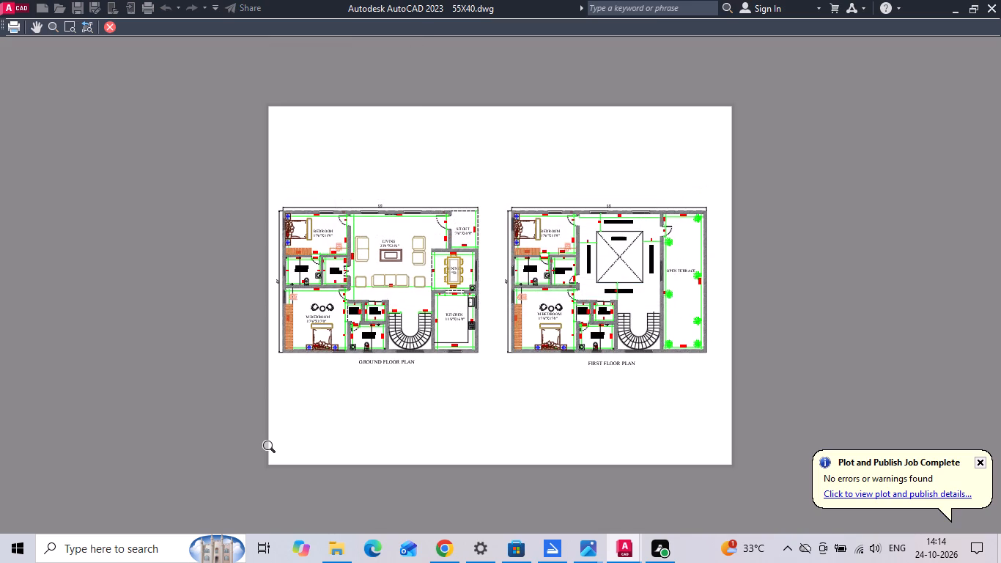
scroll(379, 295, "up", 1)
key("space")
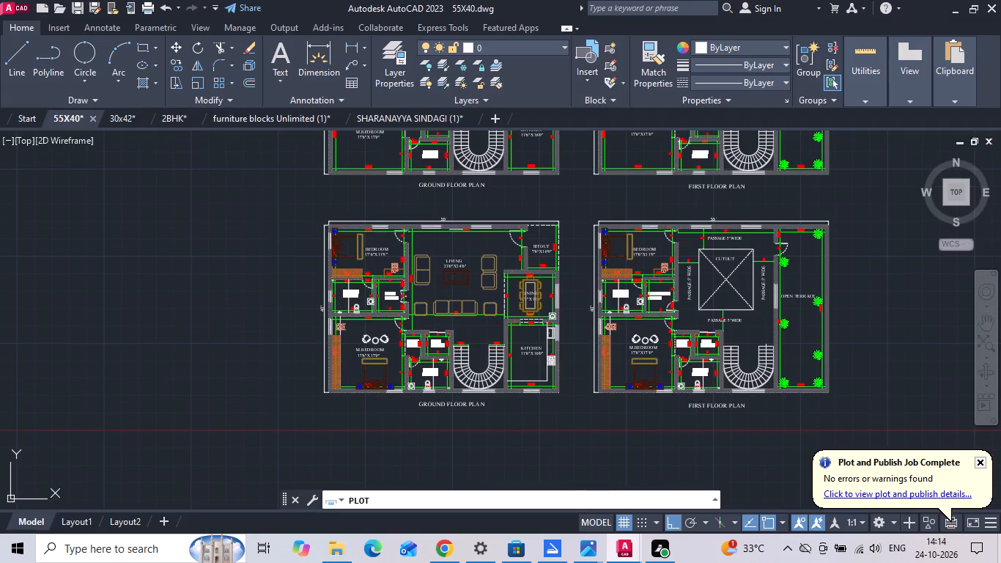
Plot the sheet to a PDF named 55X40 DIM in the INTERNSHIP folder on the Desktop, and close the PDF opened in Edge.
left_click(586, 449)
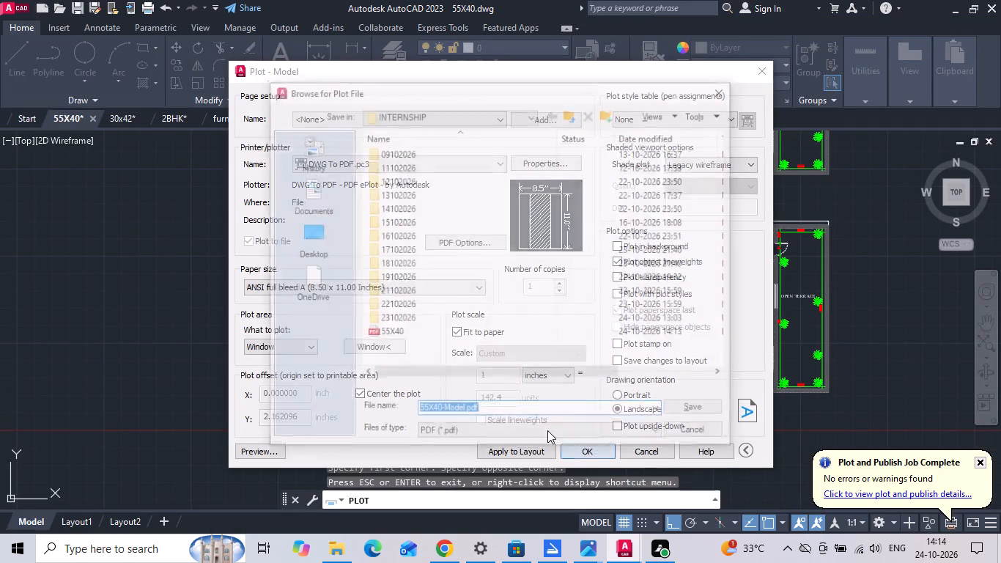
left_click(317, 254)
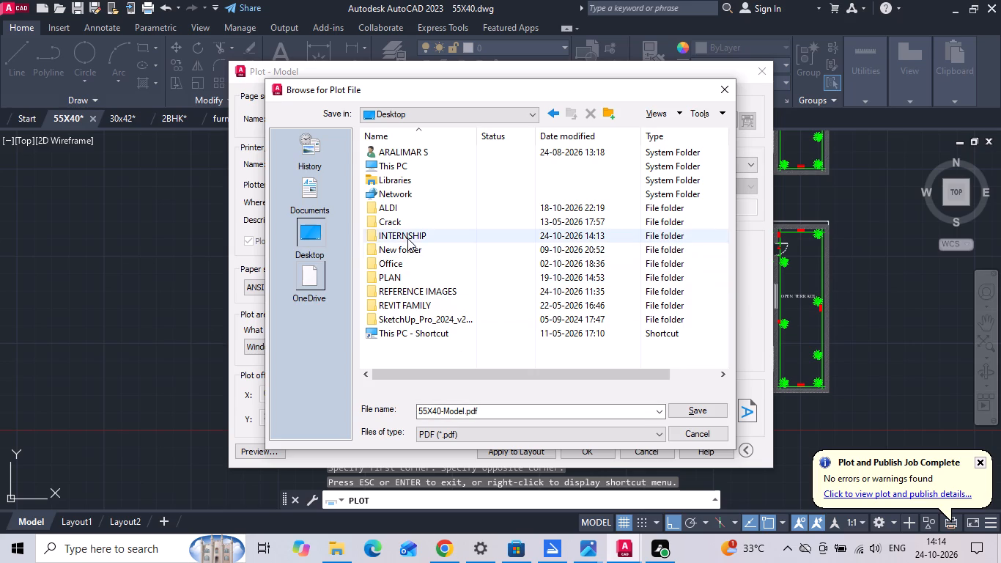
double_click(407, 238)
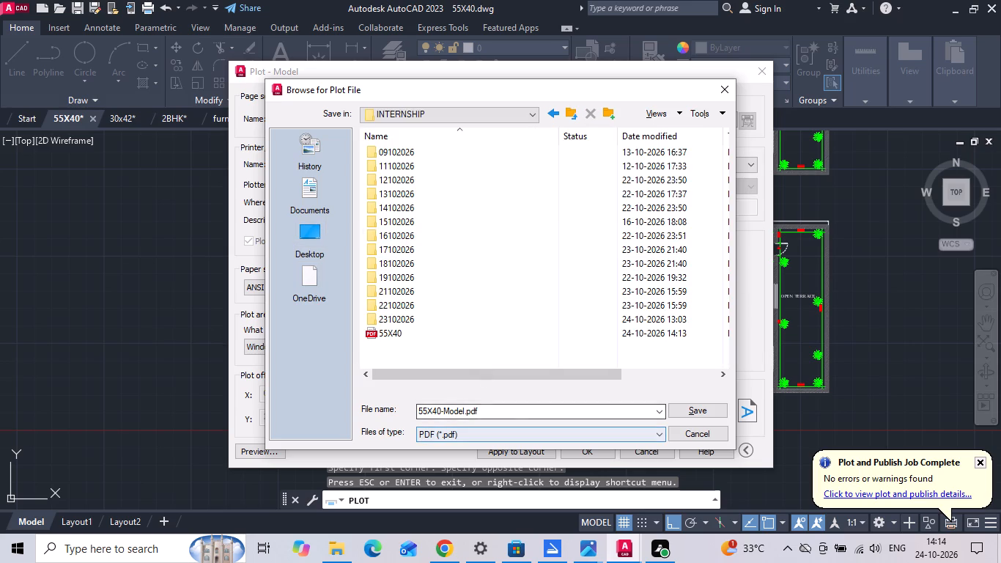
double_click(509, 413)
key("BackSpace")
key("BackSpace")
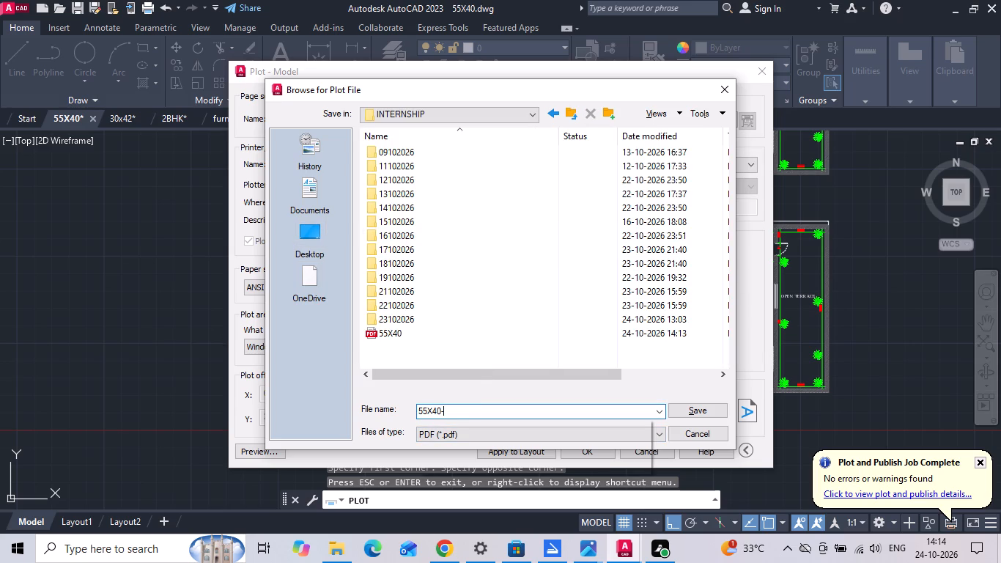
key("space")
type("DIM")
key("space")
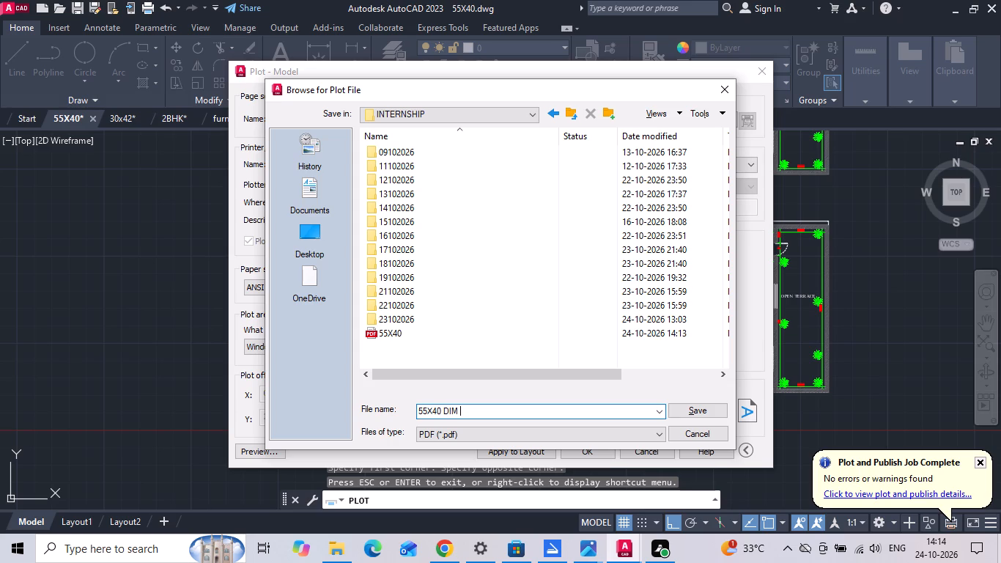
left_click(709, 414)
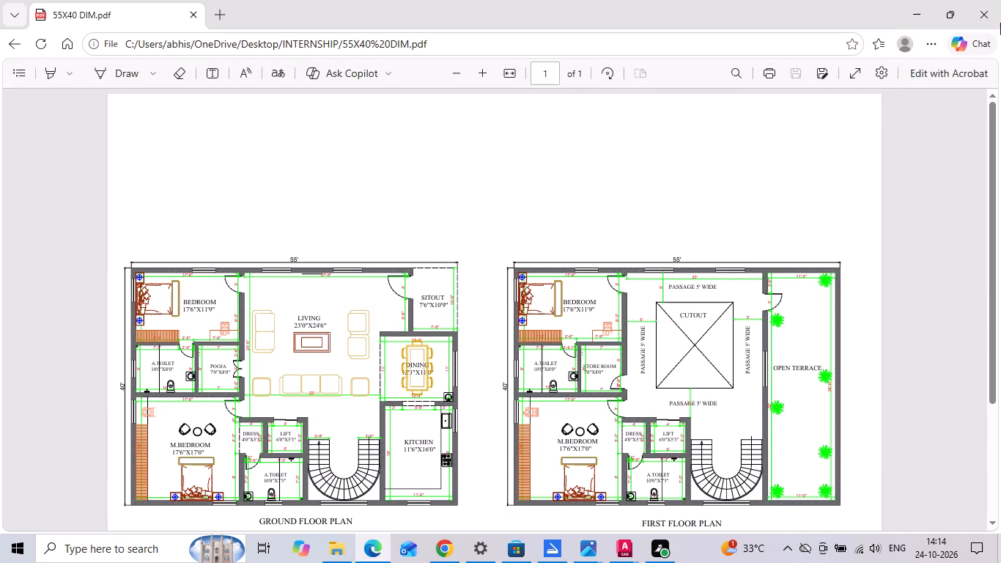
left_click(997, 0)
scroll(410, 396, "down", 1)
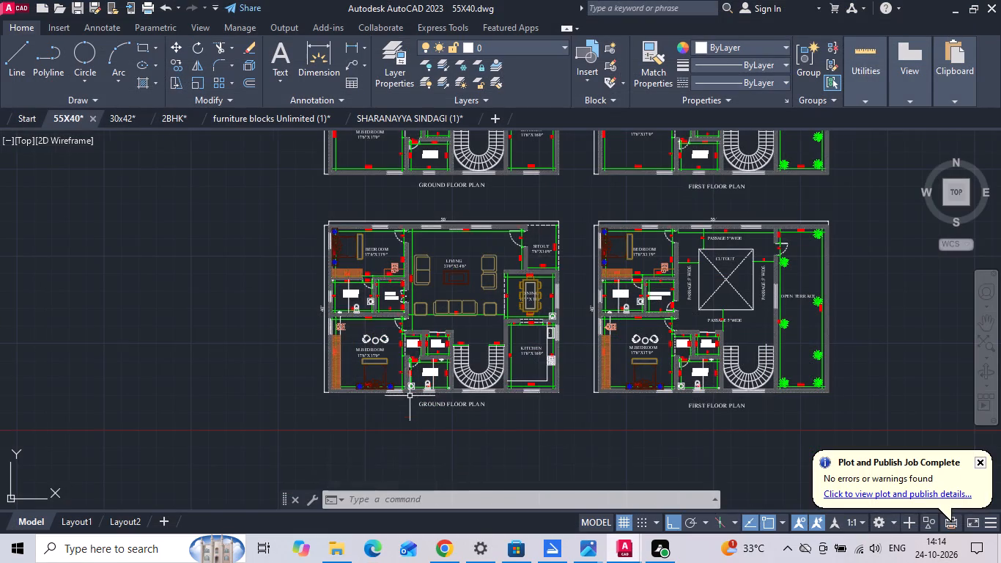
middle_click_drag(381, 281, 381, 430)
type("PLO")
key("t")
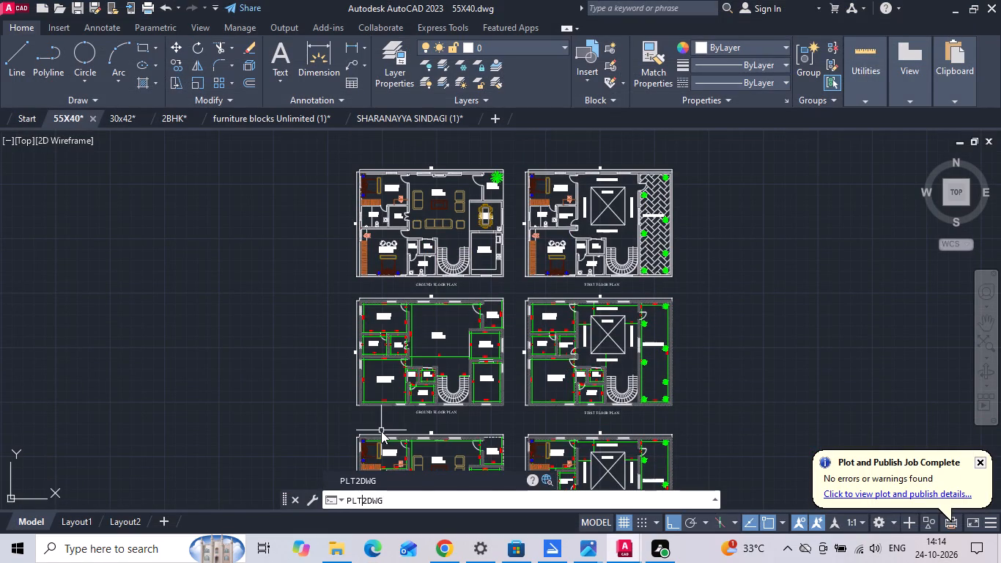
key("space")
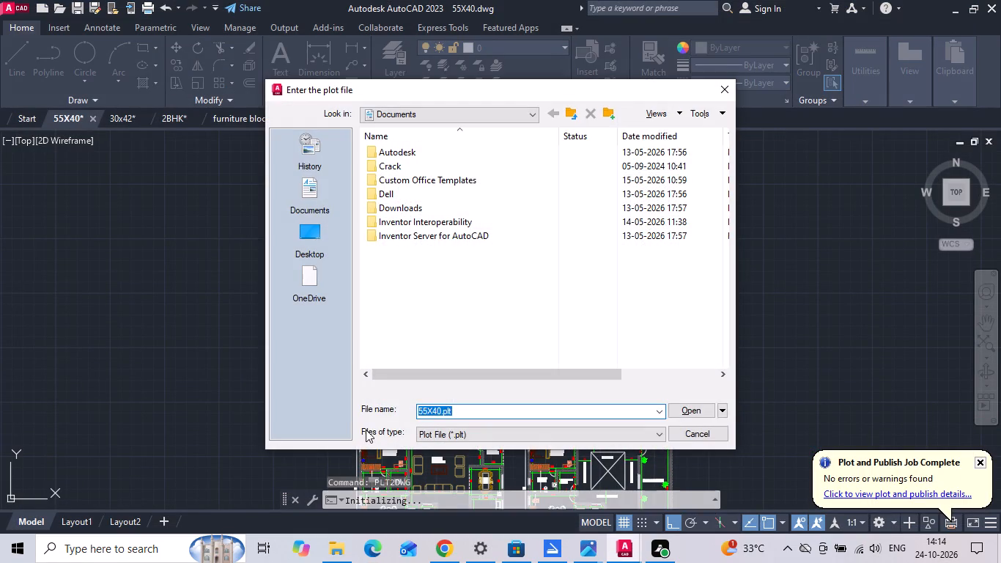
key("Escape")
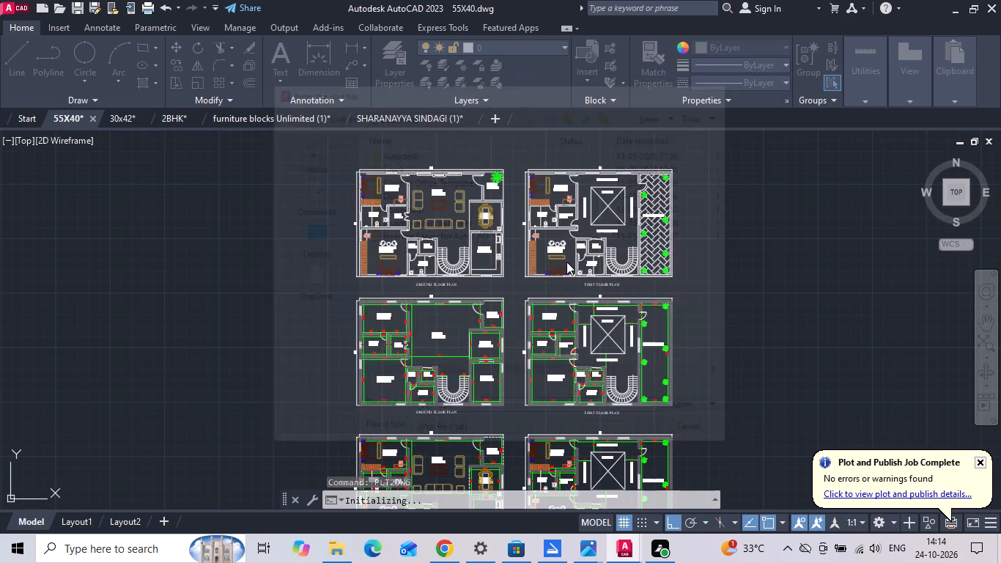
Save the 55X40 drawing.
key("ctrl+s")
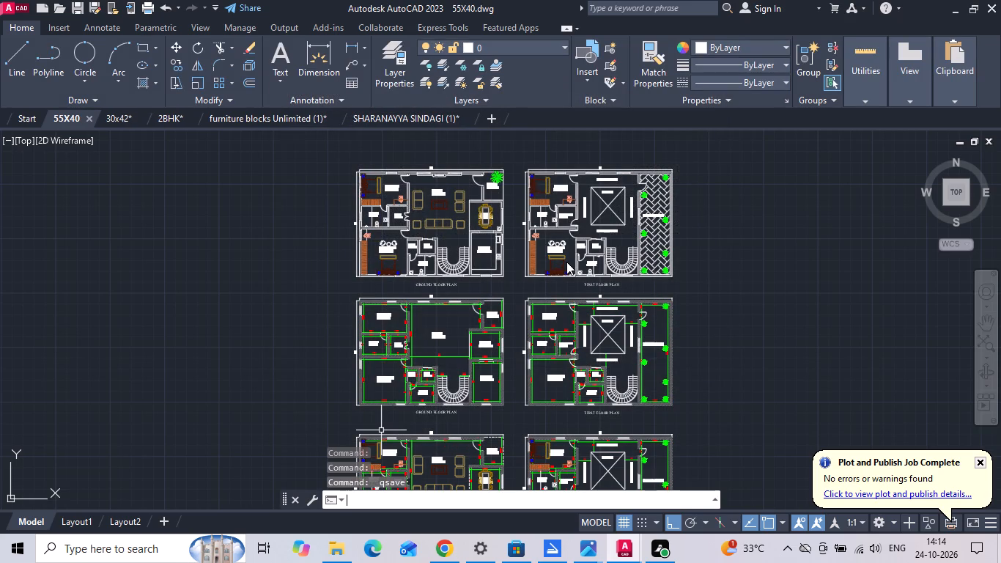
Start another single-sheet plot of the model using the <Previous plot> page setup.
type("PLO")
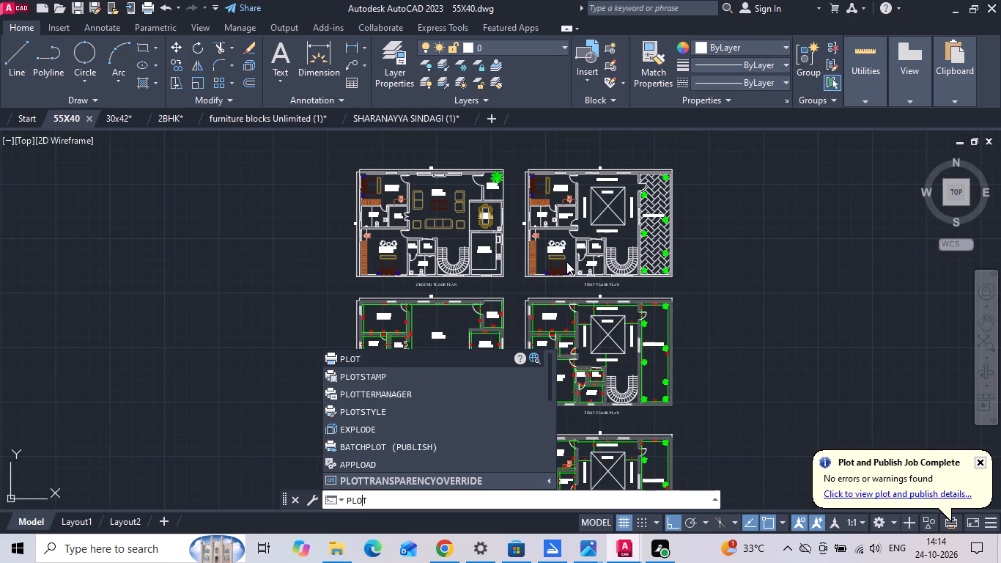
key("space")
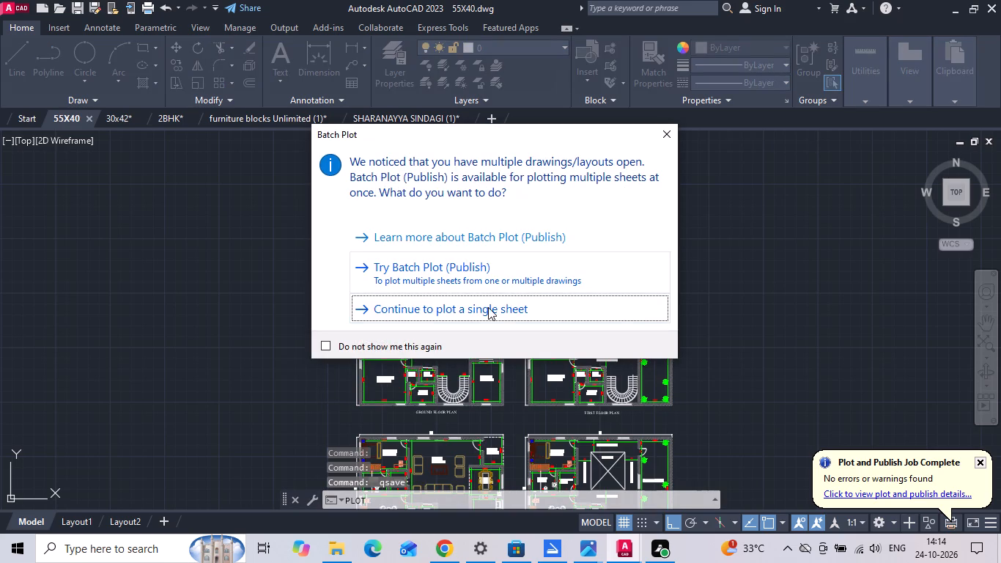
left_click(485, 307)
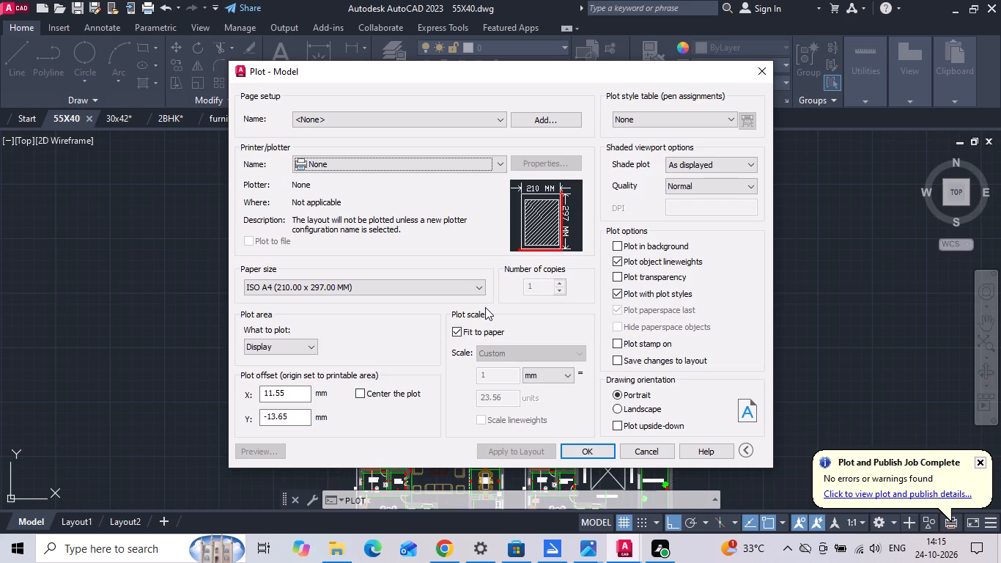
left_click(333, 119)
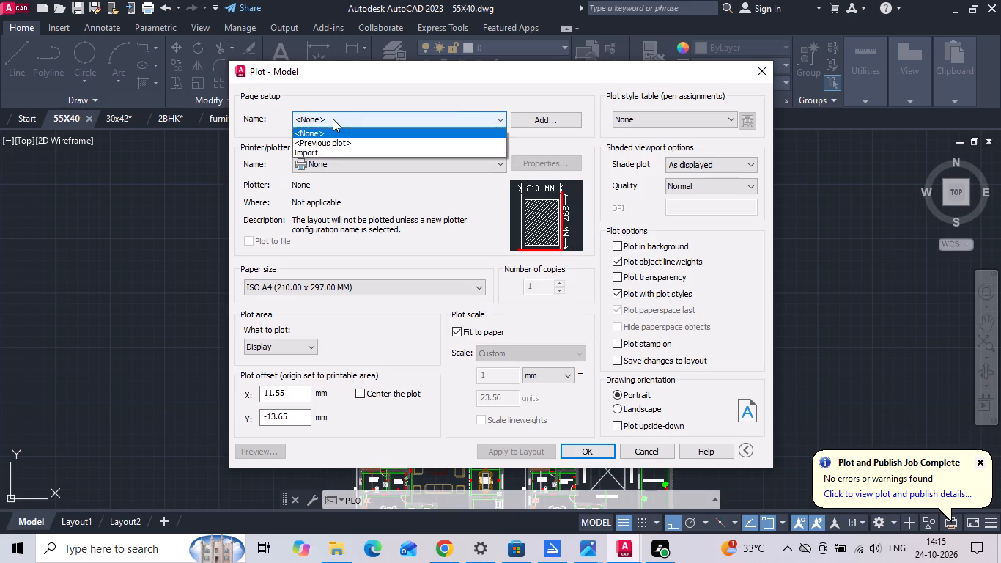
left_click(333, 140)
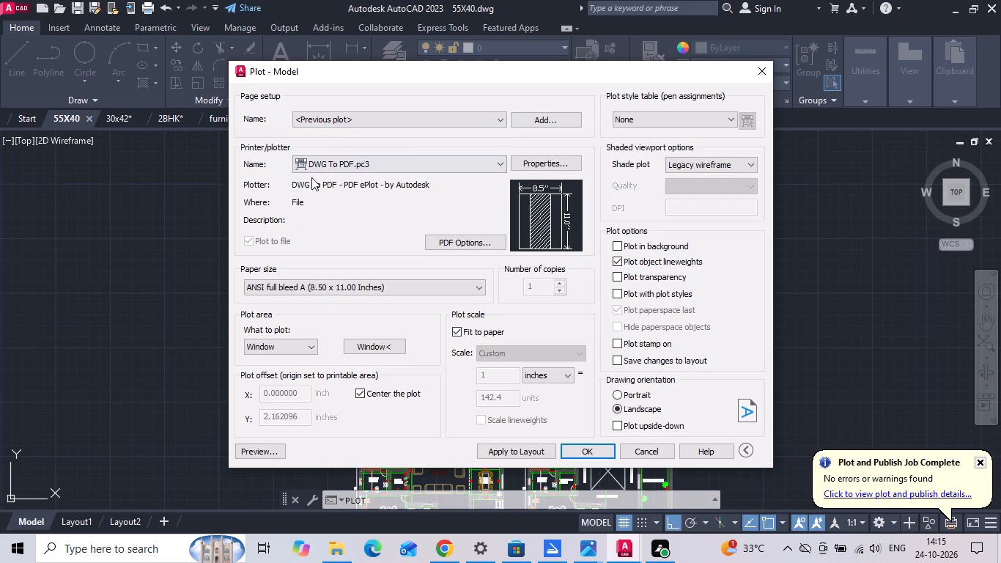
Redefine the plot window to enclose the upper two rows of ground and first floor plans, furnished and dimensioned.
left_click(372, 339)
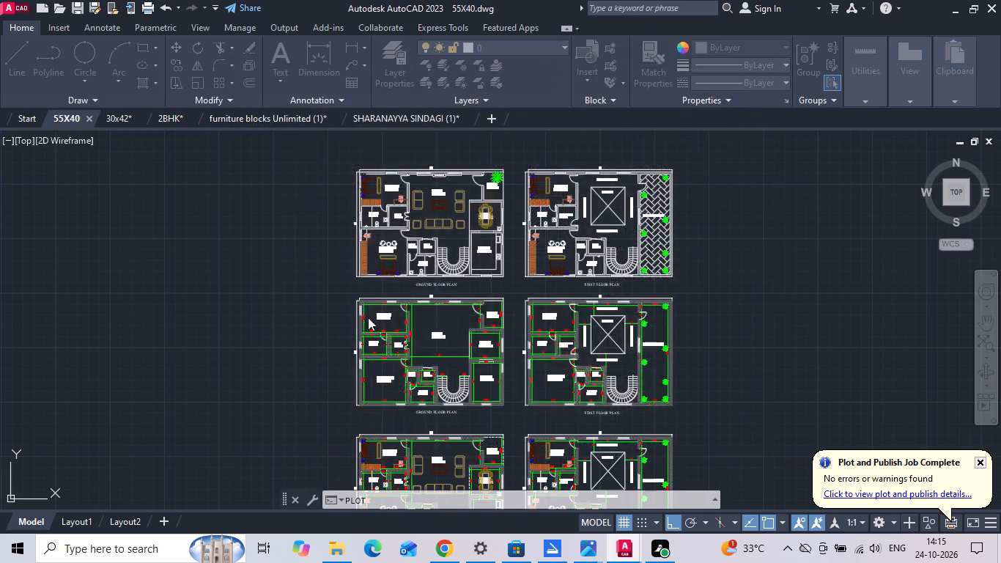
scroll(367, 317, "down", 1)
scroll(353, 218, "up", 1)
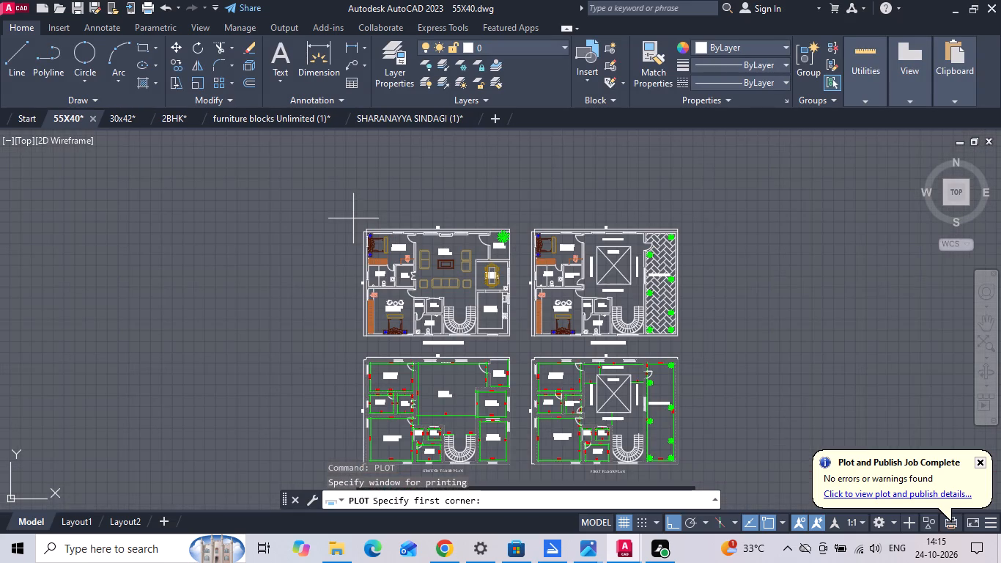
left_click(358, 218)
scroll(358, 218, "down", 1)
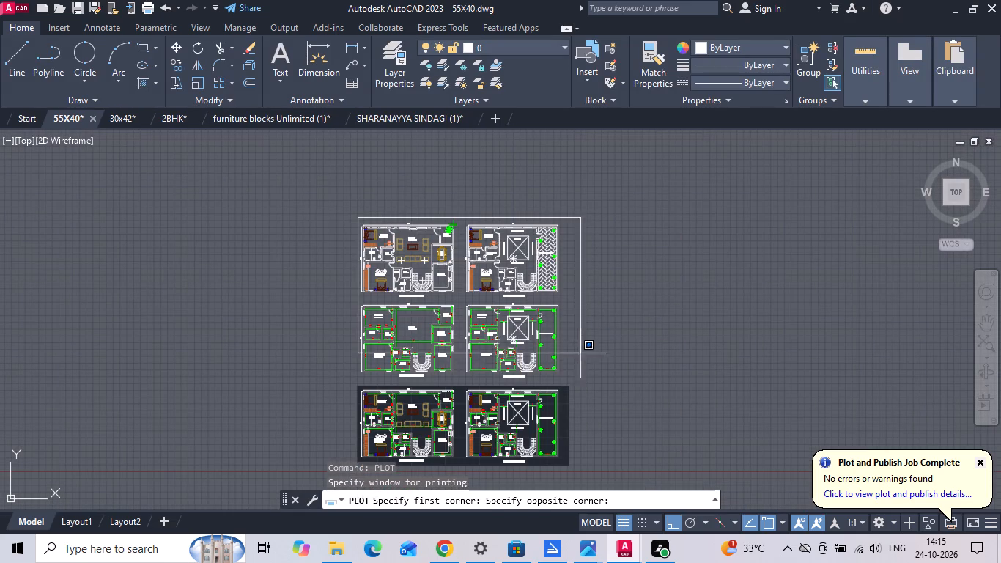
scroll(567, 365, "up", 1)
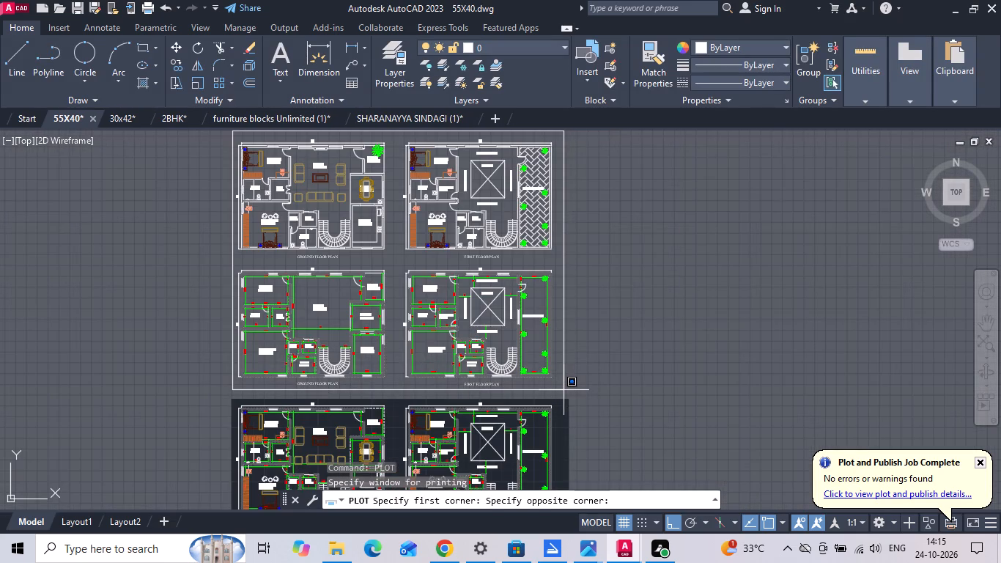
left_click(564, 390)
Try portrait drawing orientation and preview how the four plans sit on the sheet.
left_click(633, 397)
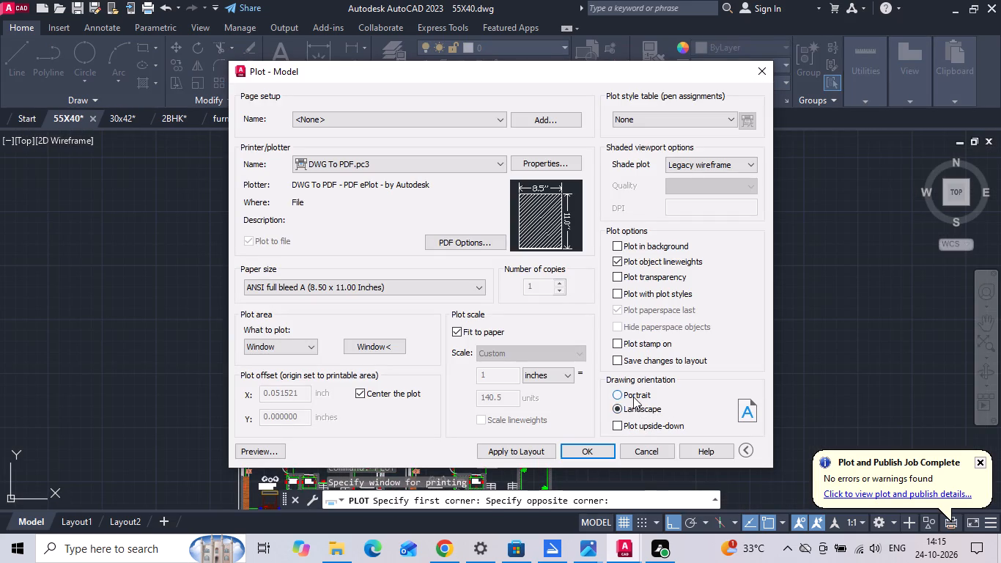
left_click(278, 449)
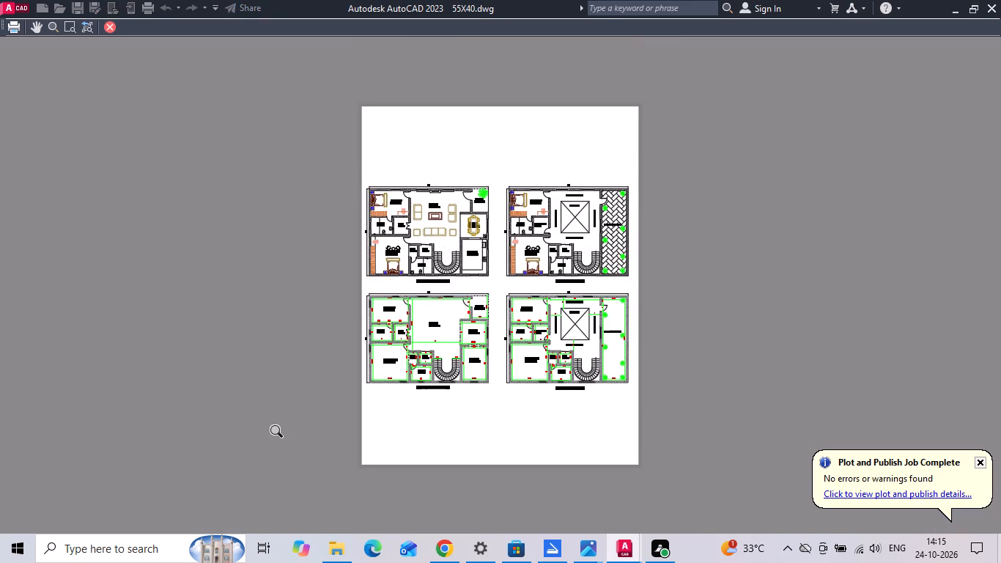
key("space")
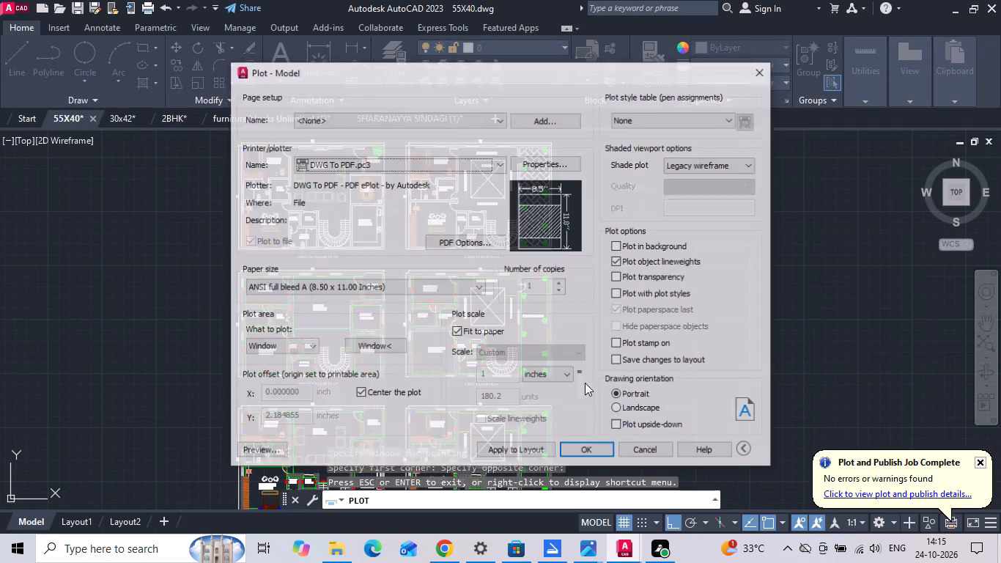
Set the drawing orientation to landscape and preview the four-plan plot.
left_click(616, 408)
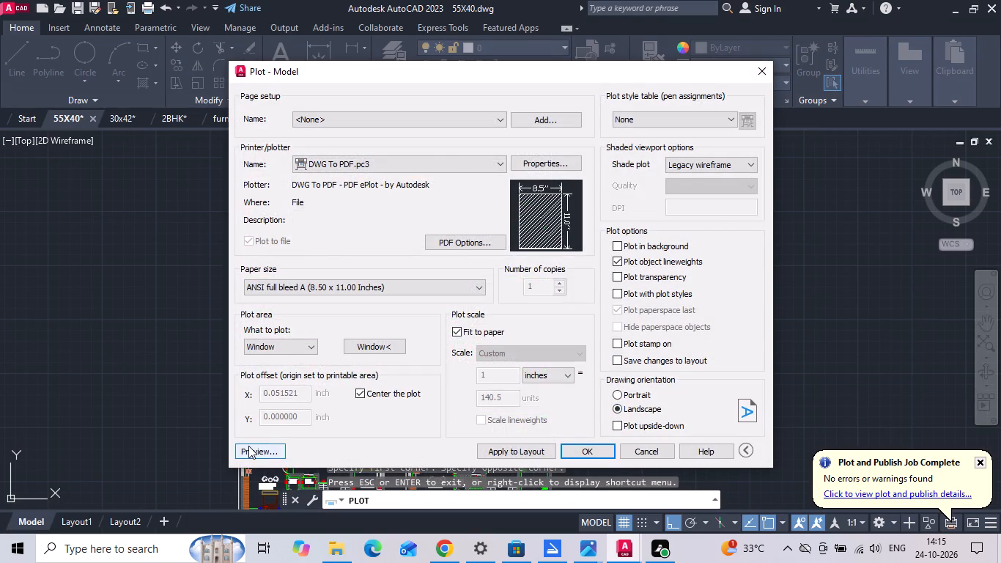
left_click(248, 446)
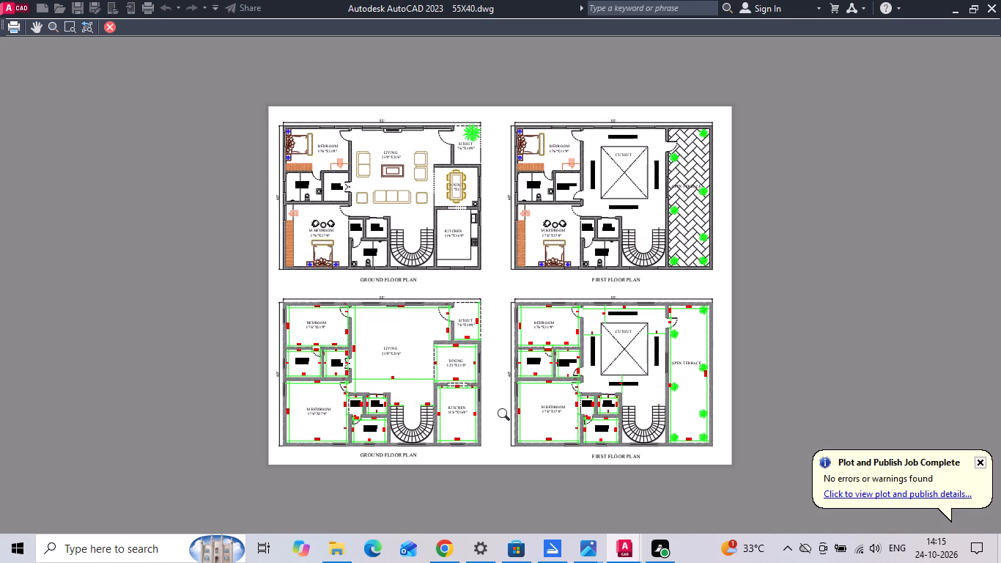
key("space")
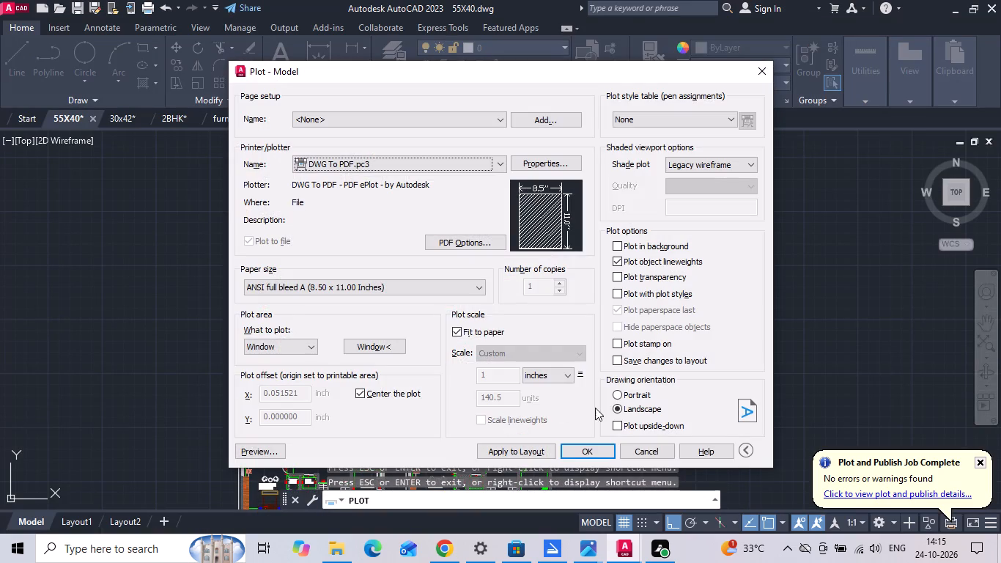
Plot the sheet to a PDF named 55X40 PLAN in the INTERNSHIP folder, and close the PDF opened in Edge.
left_click(589, 446)
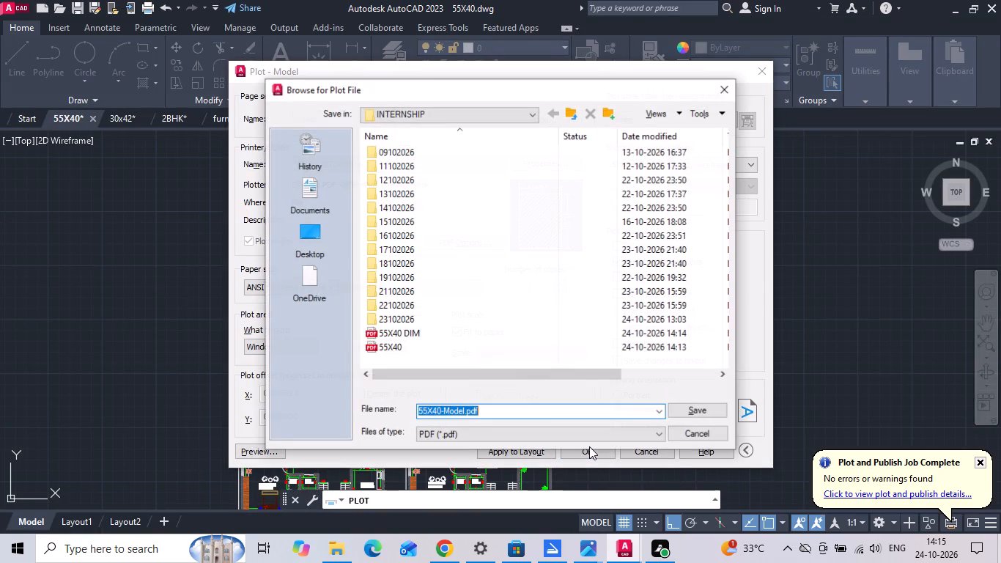
left_click(511, 409)
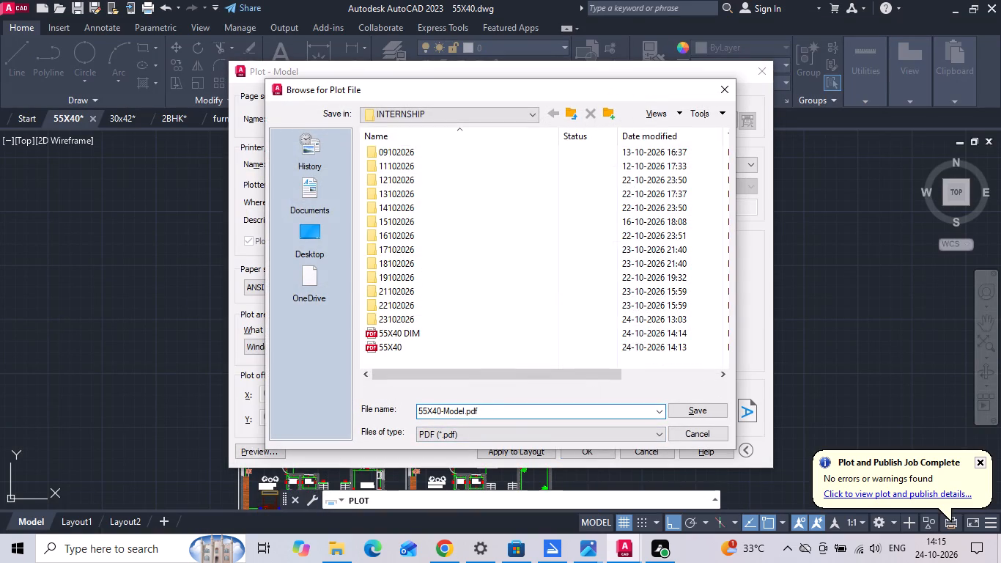
key("BackSpace")
key("BackSpace")
key("BackSpace")
key("BackSpace")
key("BackSpace")
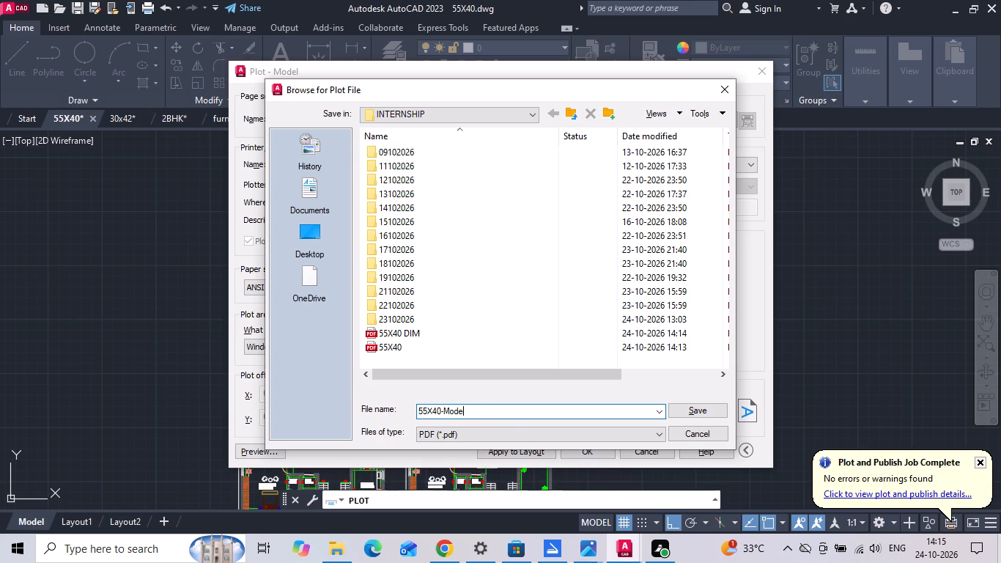
key("BackSpace")
key("BackSpace")
key("BackSpace")
key("BackSpace")
key("BackSpace")
key("space")
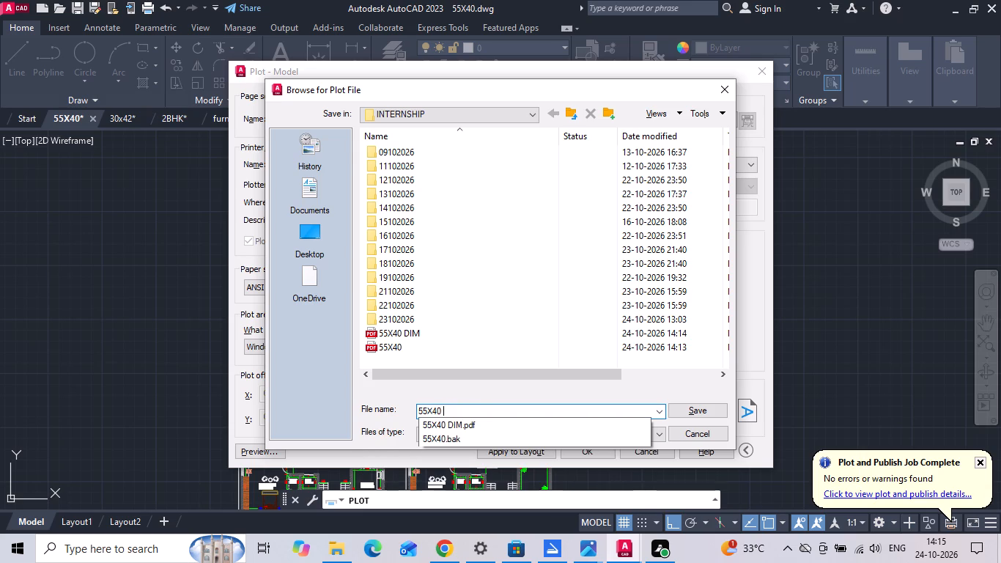
type("PLAN")
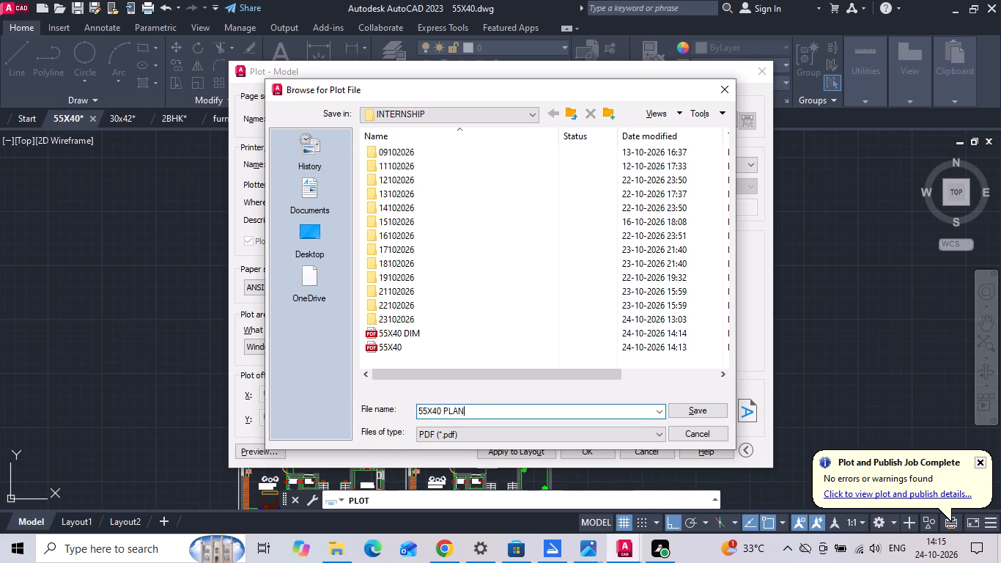
key("Return")
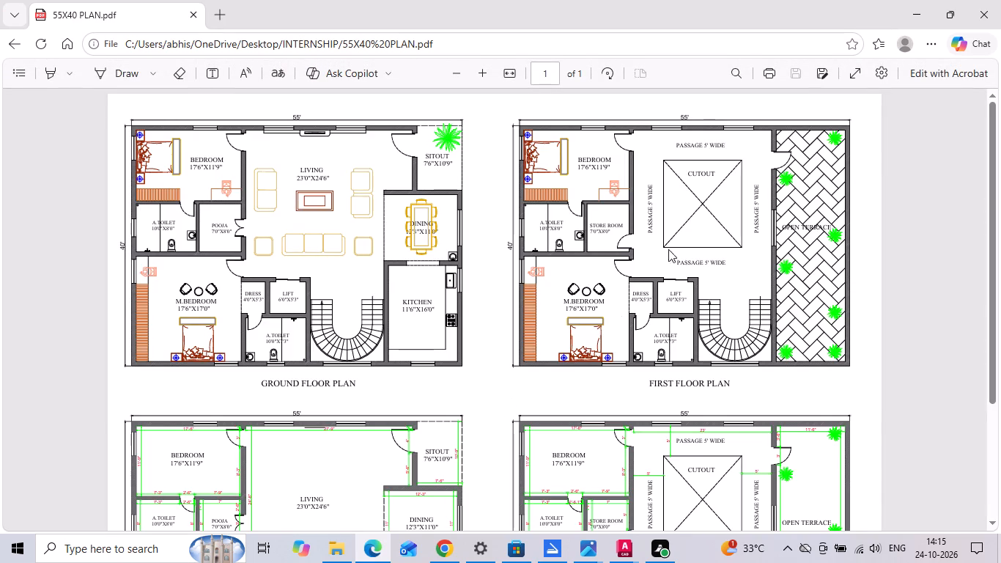
left_click(1000, 0)
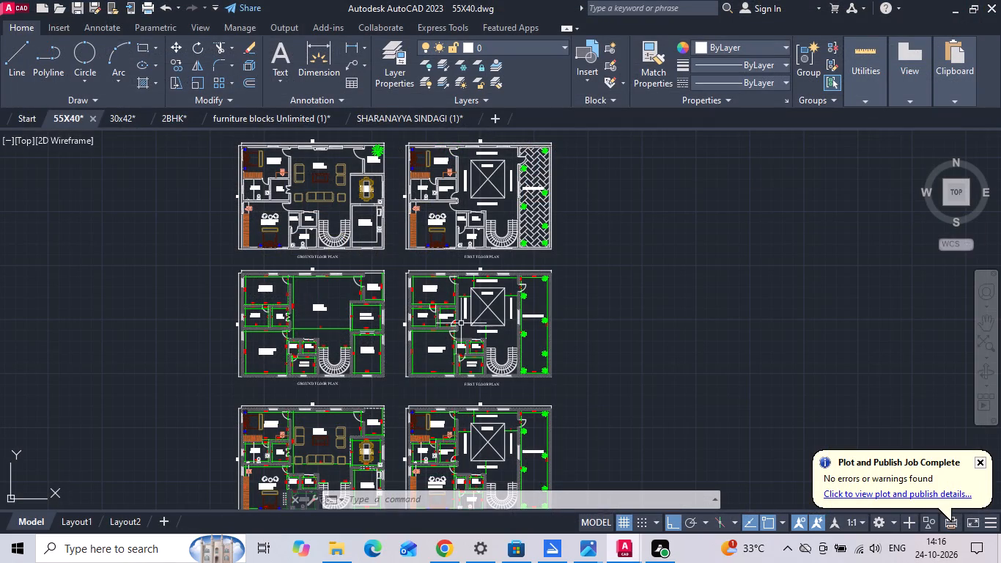
Save the 55X40 drawing.
scroll(461, 323, "down", 2)
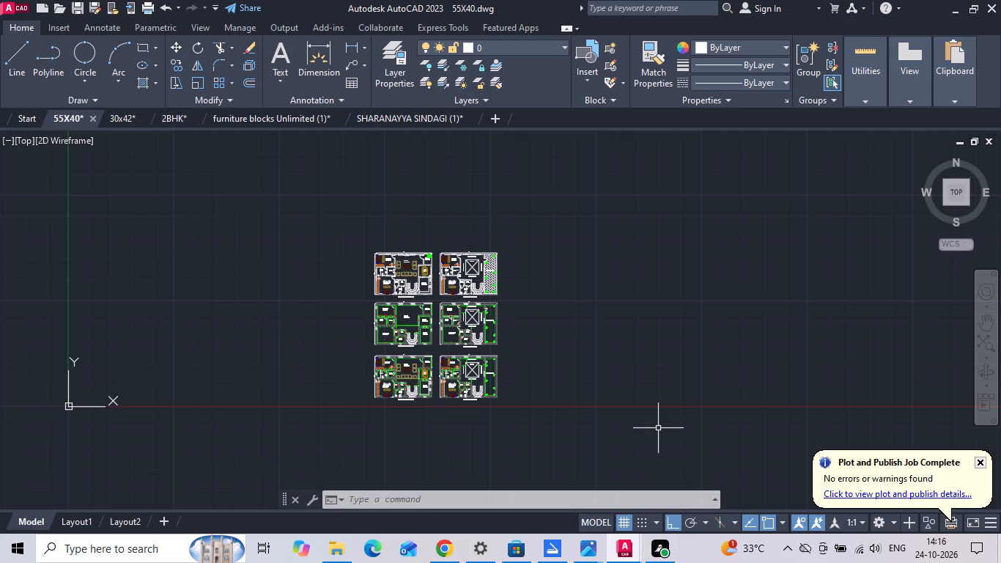
key("ctrl+s")
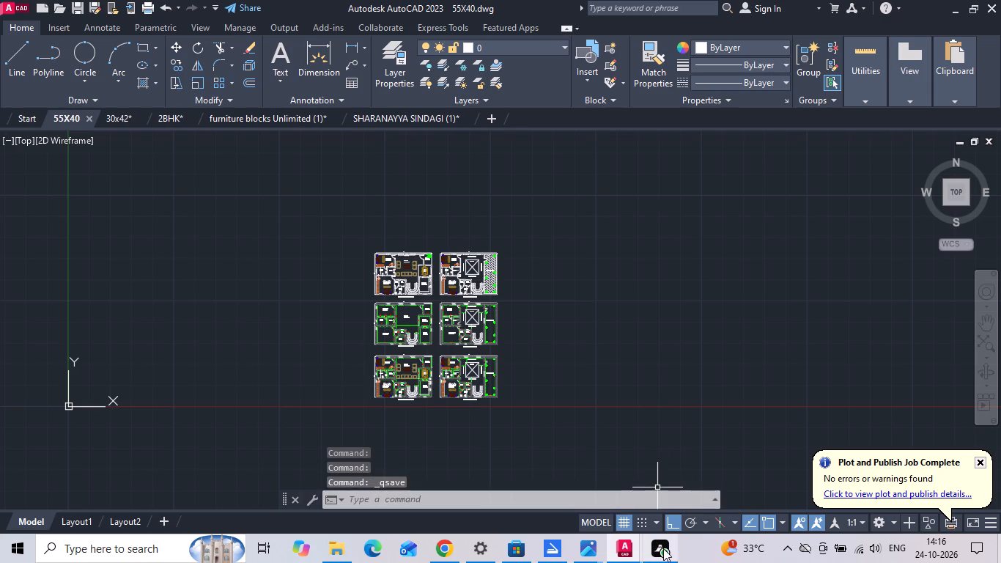
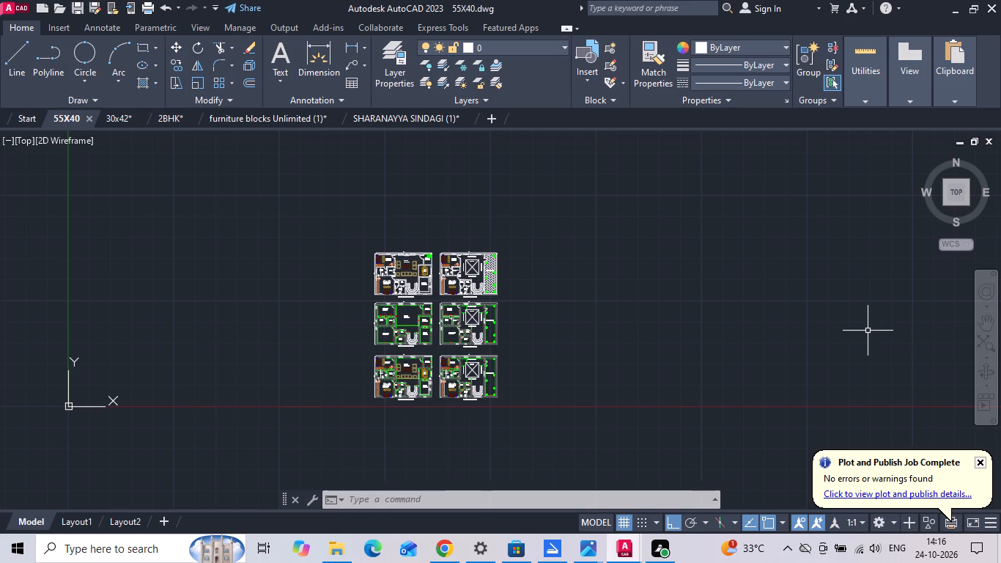
Start a new plot of the model as a single sheet, reusing the previous plot's page setup.
type("PLOT")
key("space")
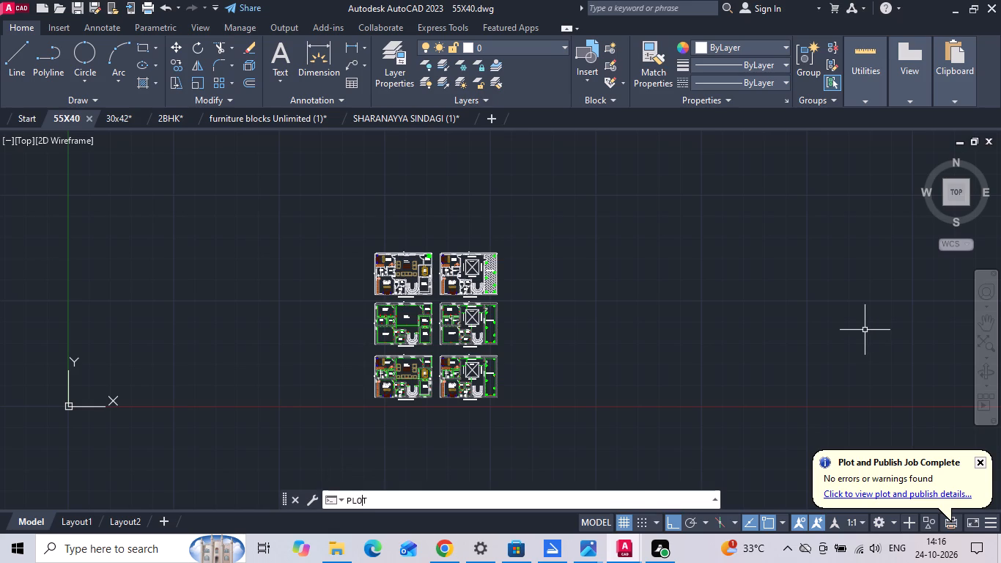
left_click(374, 304)
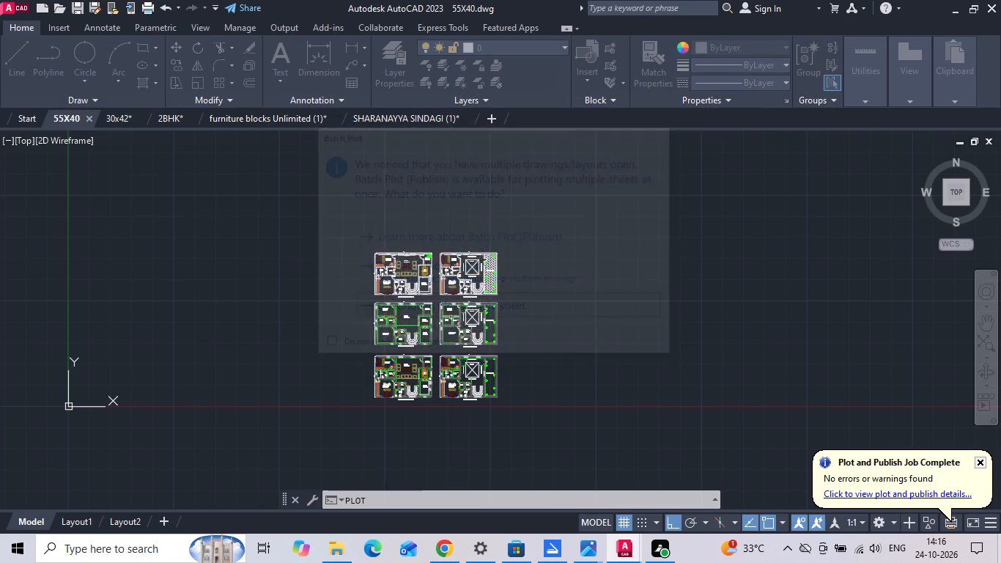
left_click(332, 117)
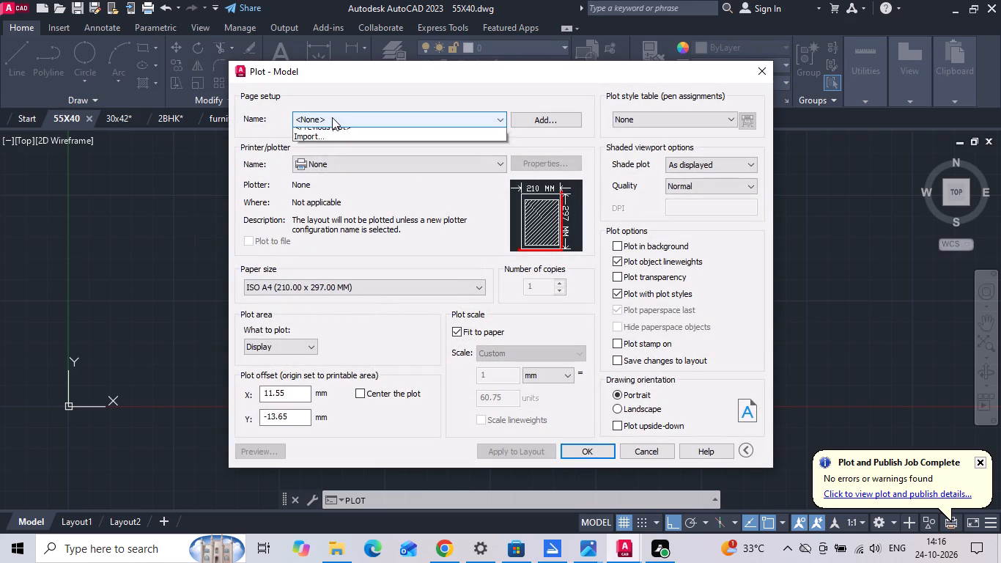
left_click(332, 139)
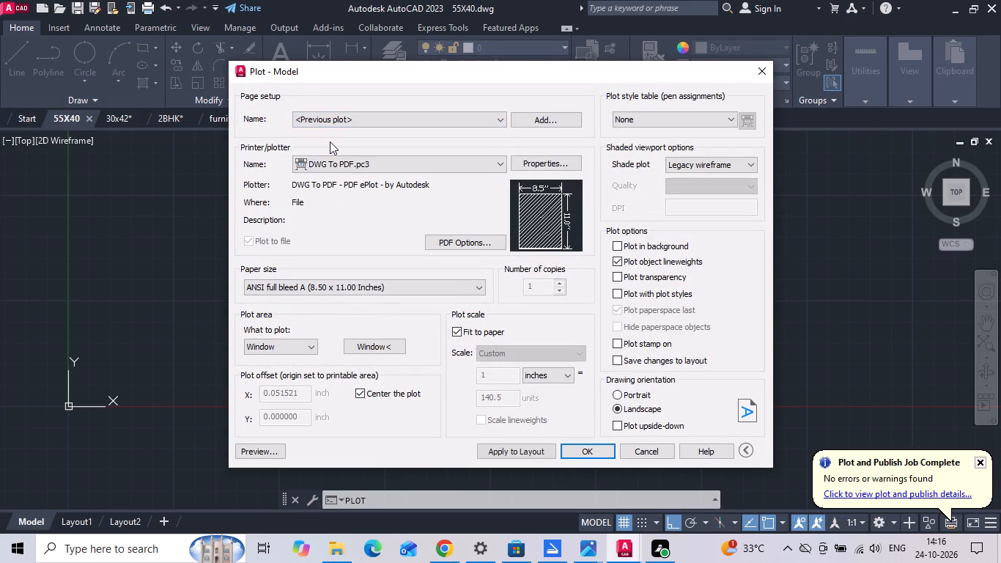
Set the plot window around all six ground and first floor plans and preview the landscape sheet.
left_click(352, 343)
scroll(376, 257, "up", 3)
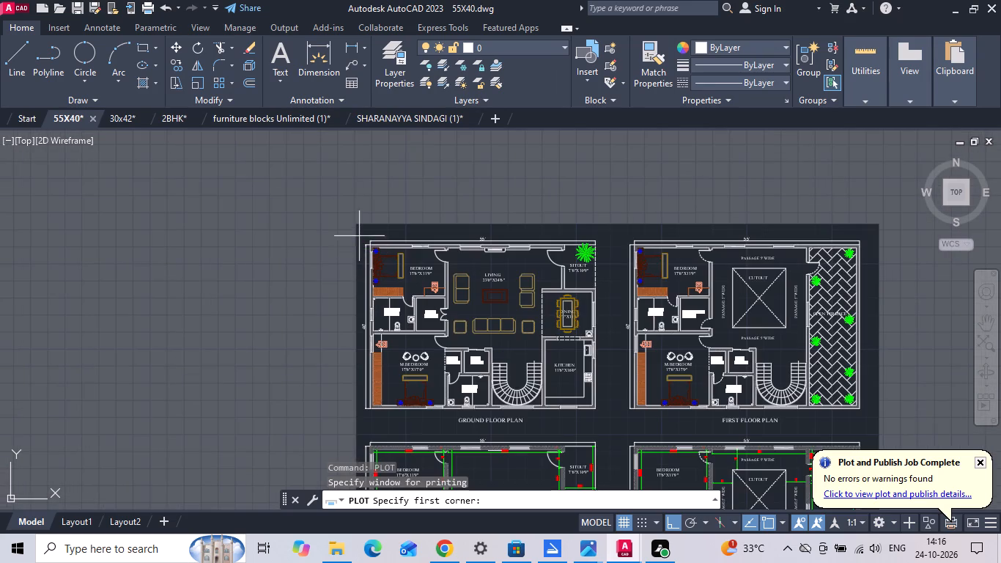
left_click(361, 224)
scroll(359, 224, "down", 2)
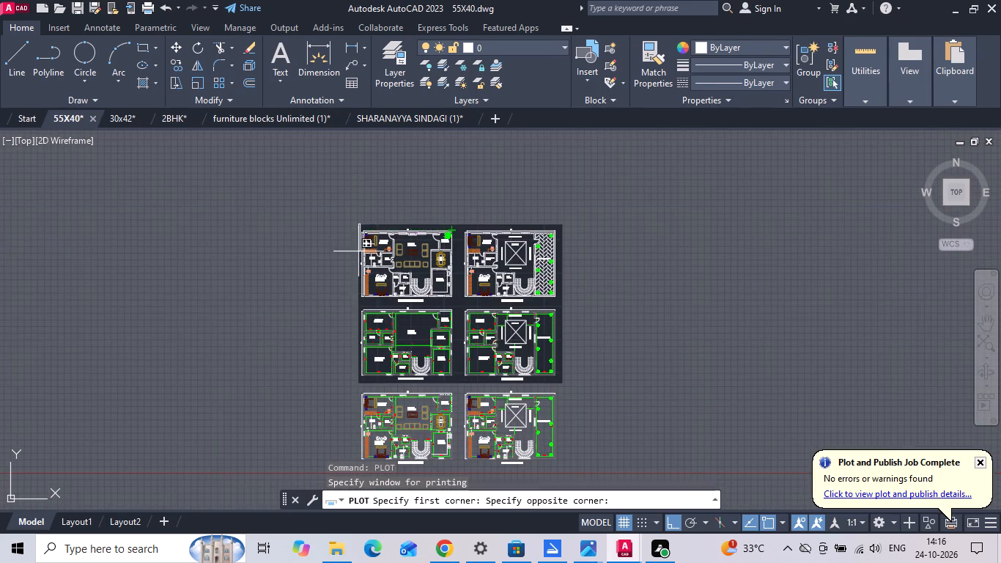
middle_click_drag(539, 442, 548, 410)
scroll(564, 433, "up", 2)
scroll(583, 440, "down", 1)
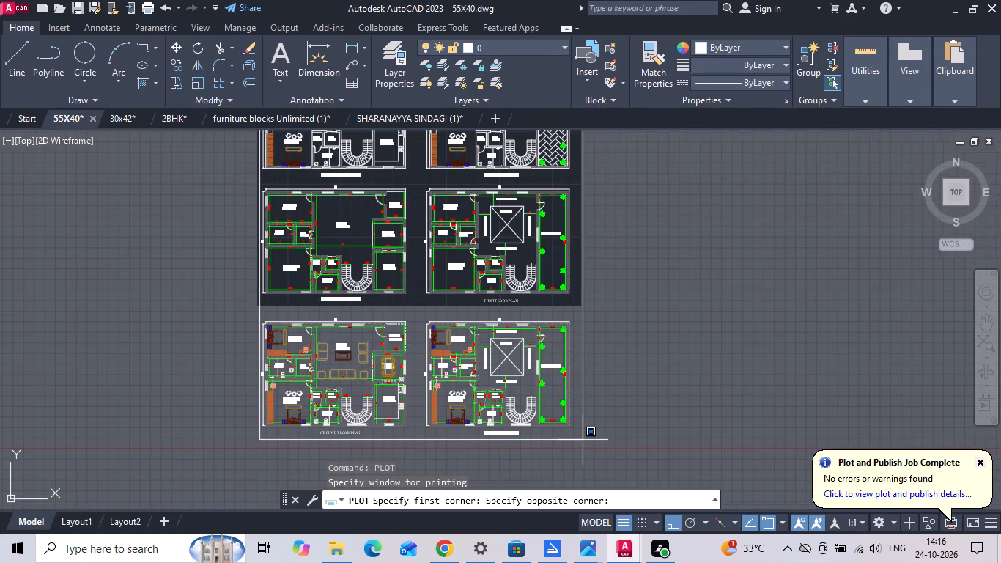
scroll(580, 438, "up", 1)
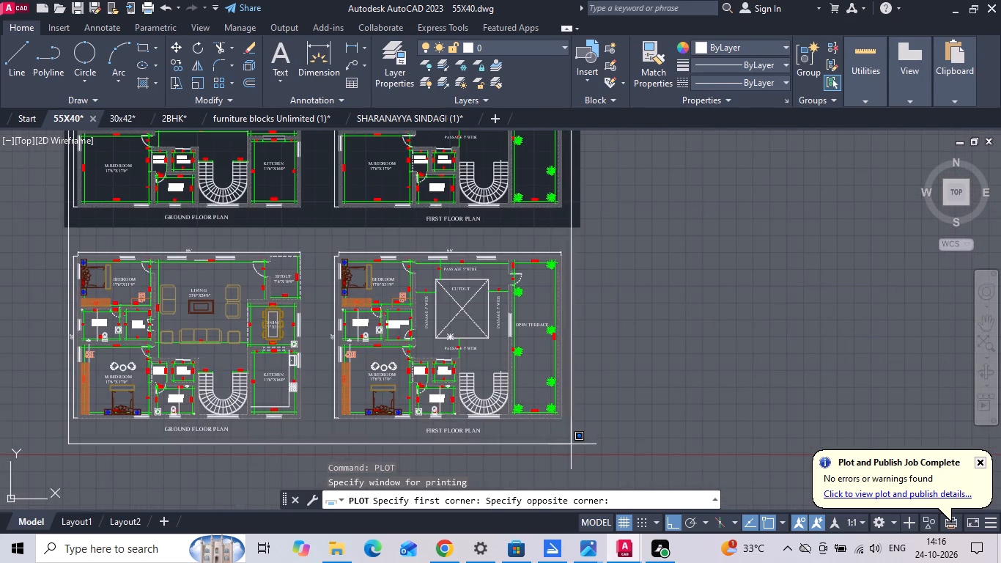
left_click(576, 445)
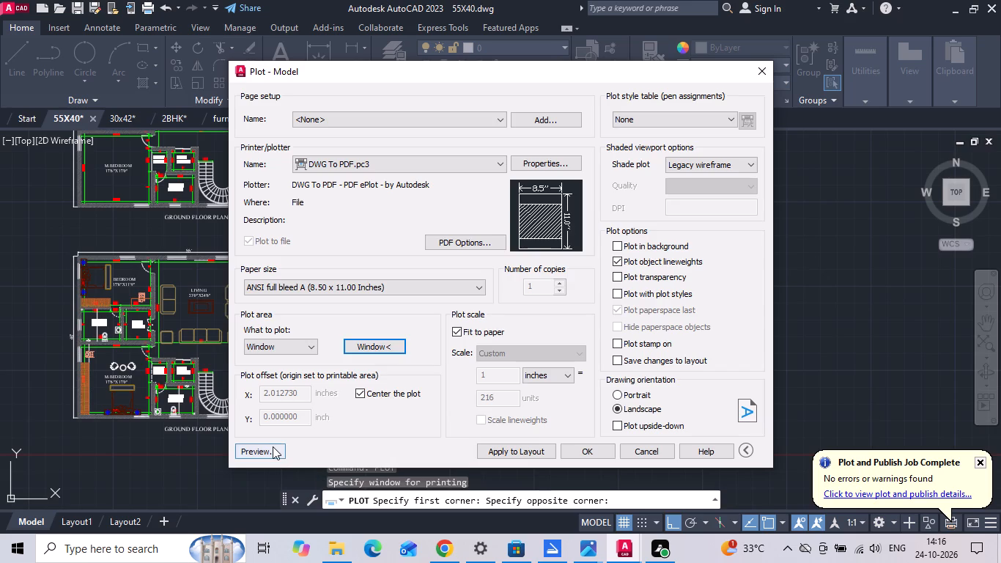
left_click(272, 445)
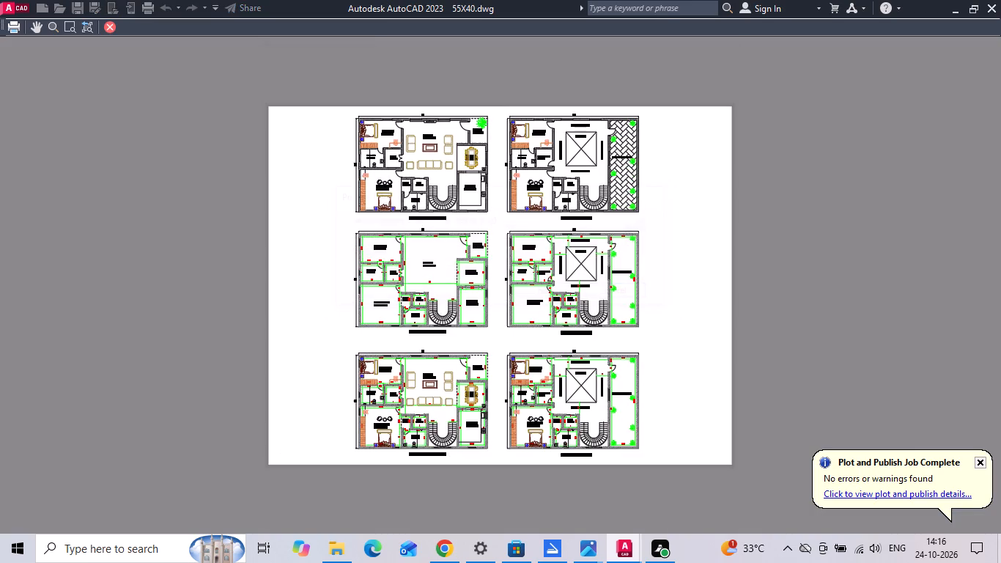
key("Return")
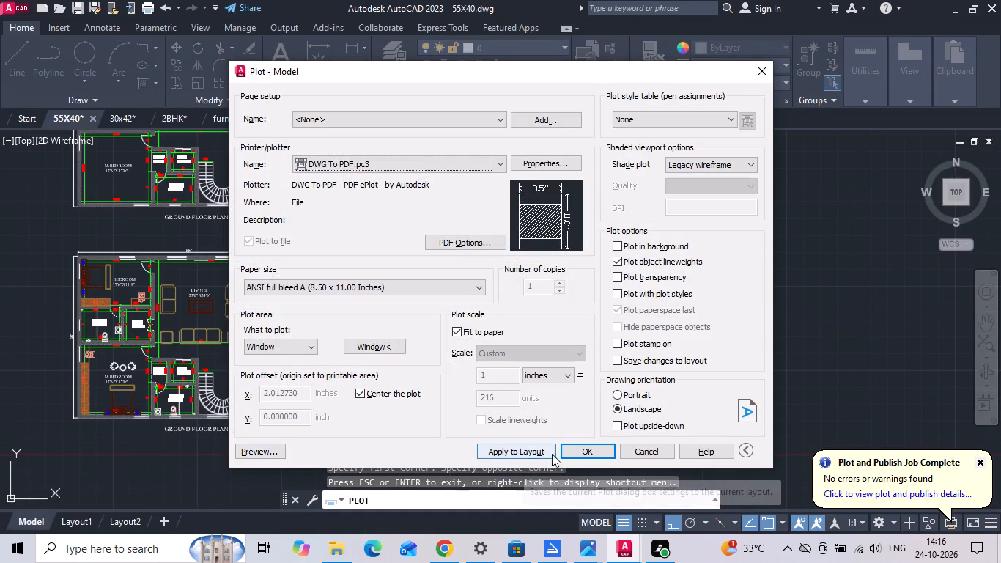
Plot the six-plan sheet to a PDF named 55X40 DETAIL in the INTERNSHIP folder.
left_click(564, 452)
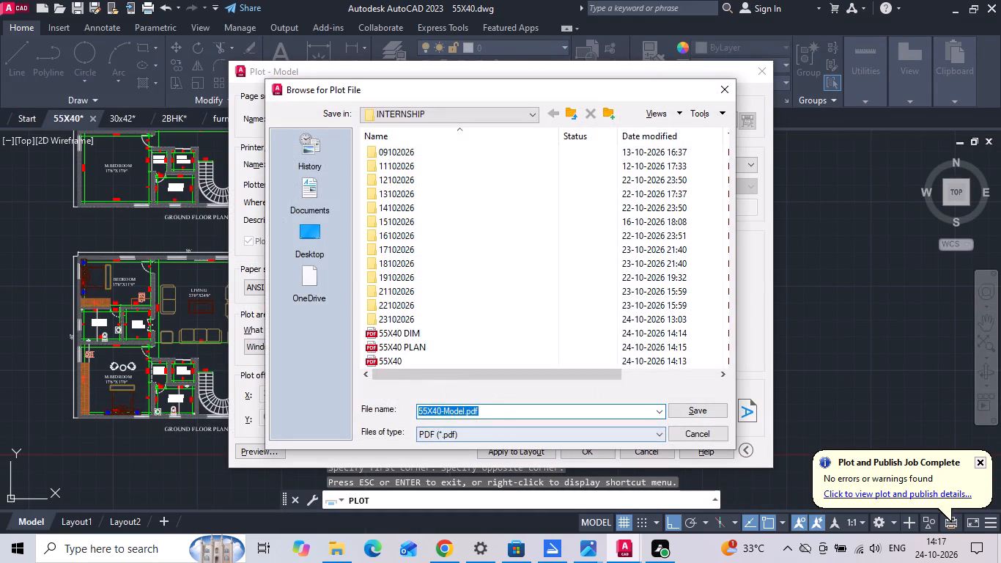
left_click(492, 415)
key("BackSpace")
key("BackSpace")
key("BackSpace")
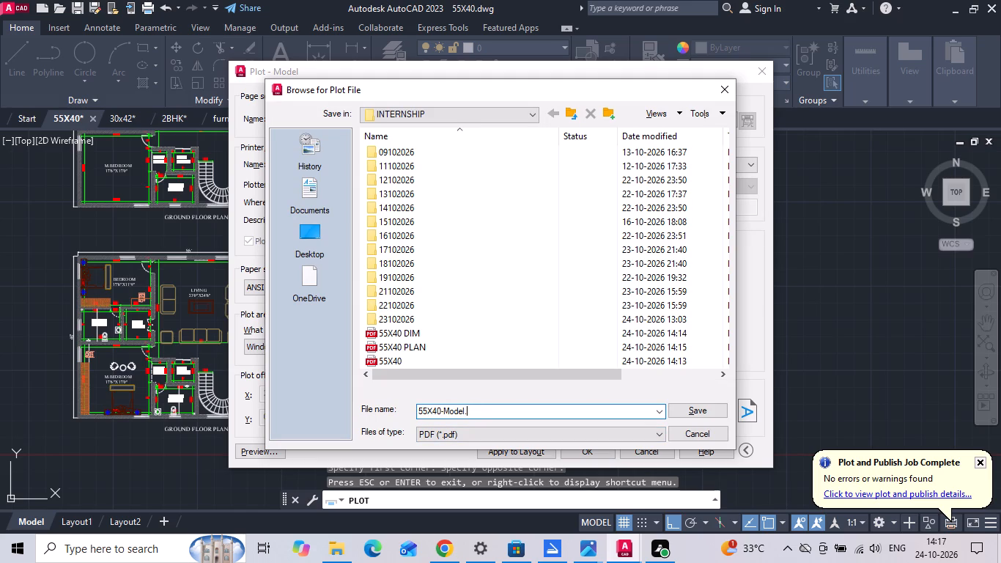
key("BackSpace")
key("BackSpace")
key("BackSpace")
key("BackSpace")
key("BackSpace")
key("BackSpace")
key("BackSpace")
key("space")
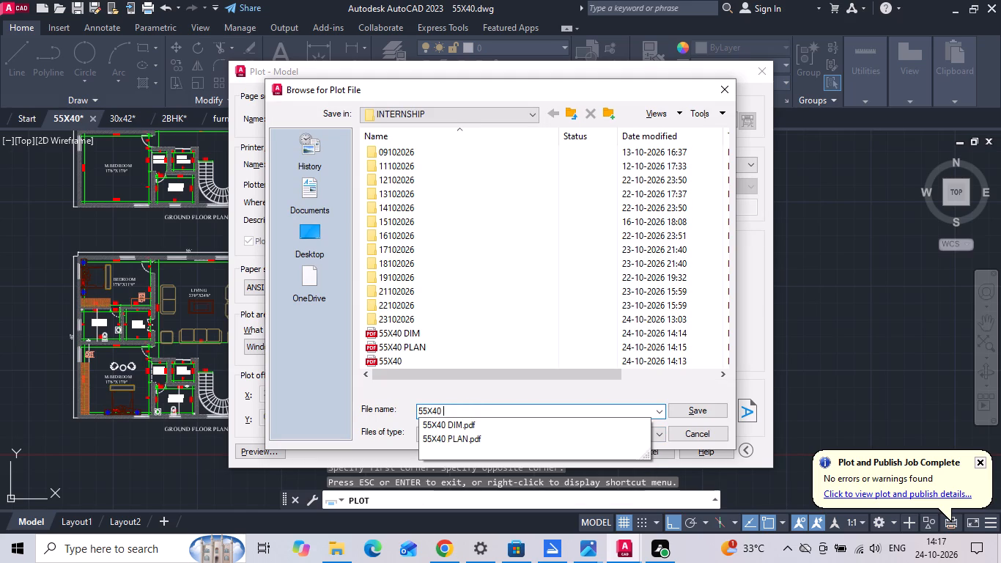
type("DETAIL")
key("Return")
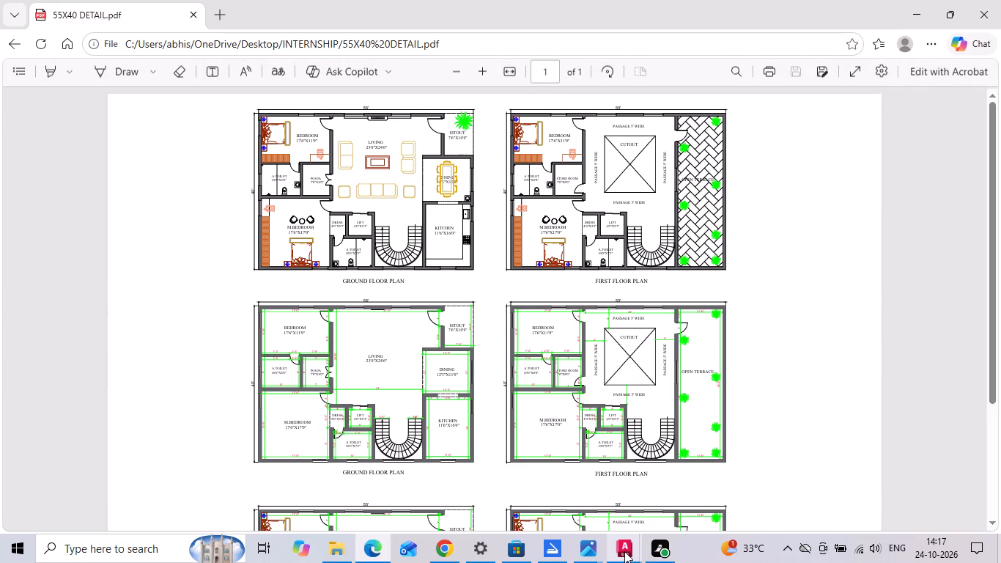
Switch from the PDF in Edge back to the 55X40 drawing in AutoCAD.
left_click(624, 551)
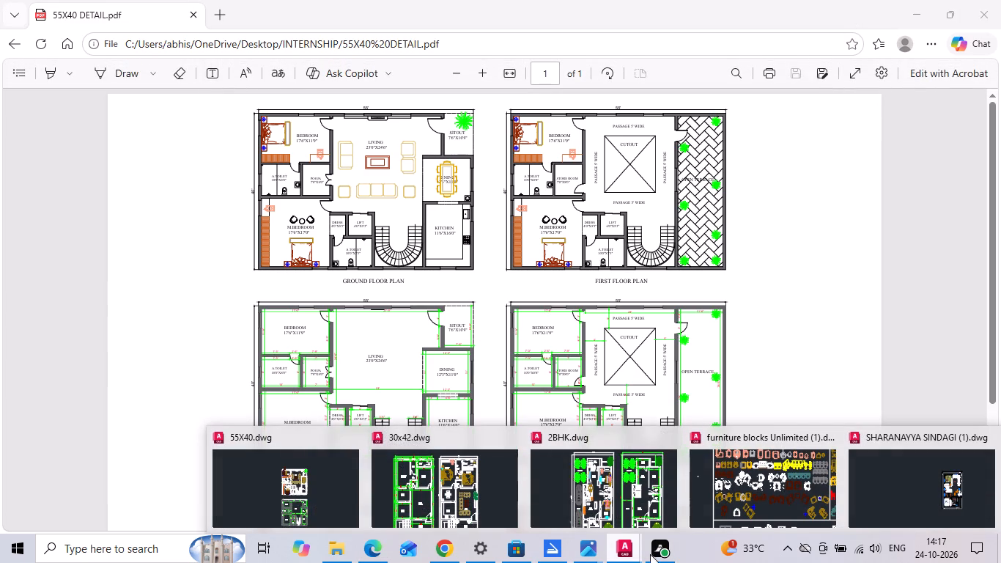